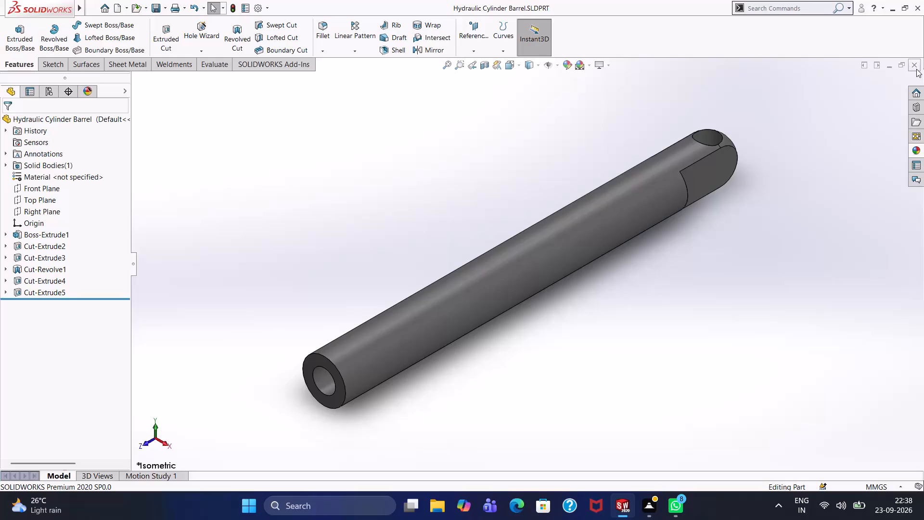
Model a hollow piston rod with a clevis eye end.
Close the Hydraulic Cylinder Barrel part and create a new part document.
left_click(916, 69)
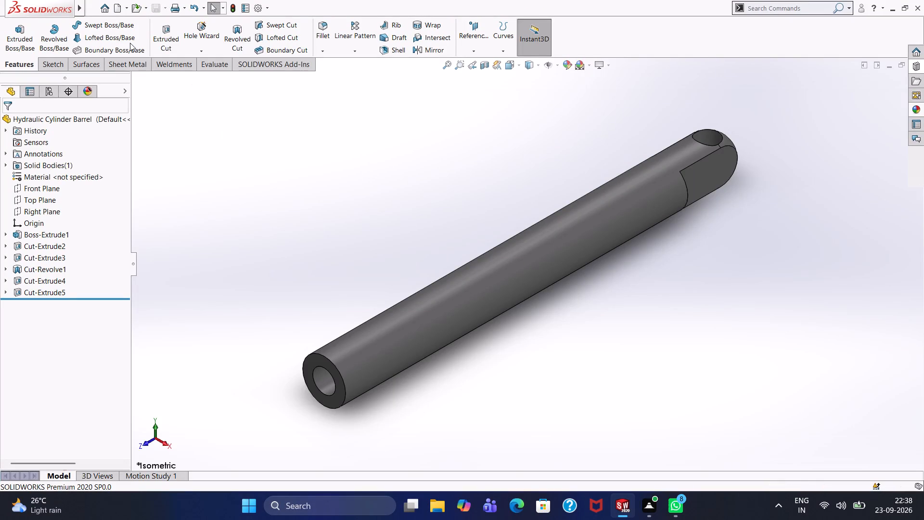
left_click(114, 7)
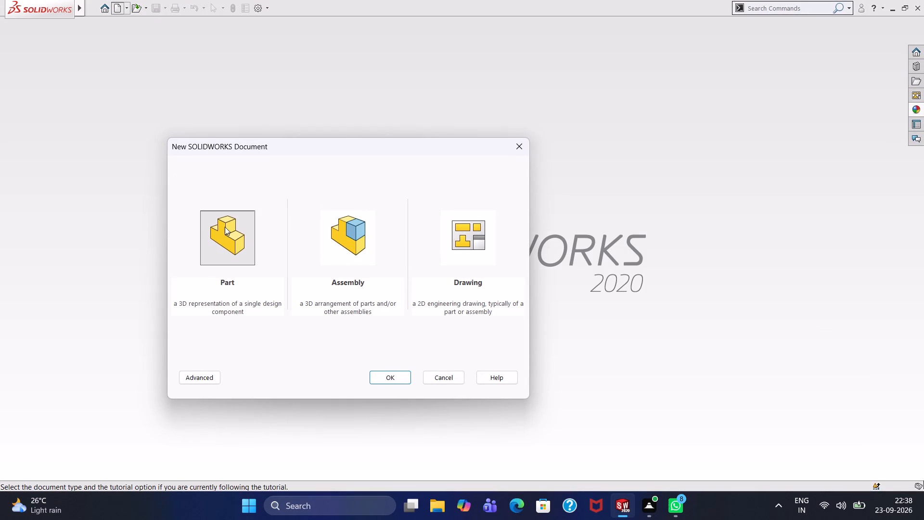
double_click(225, 228)
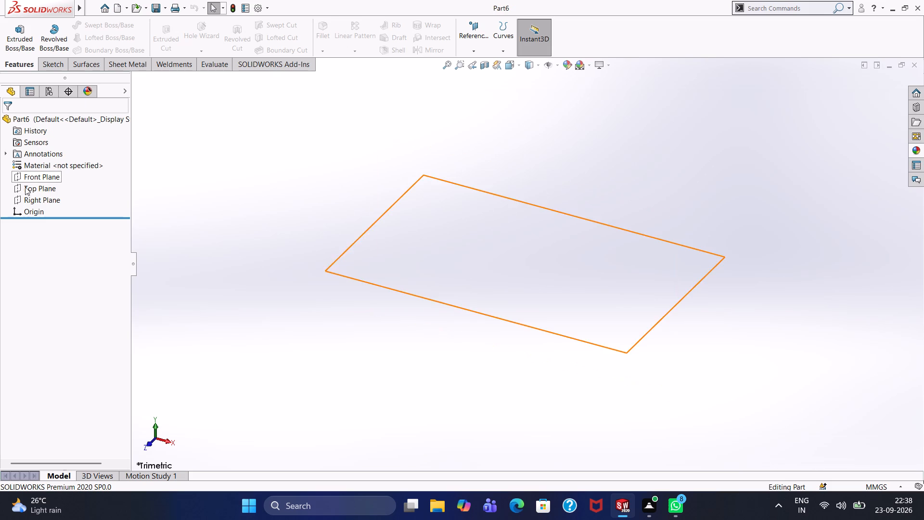
Open a new sketch on the Front Plane.
left_click(38, 177)
left_click(48, 164)
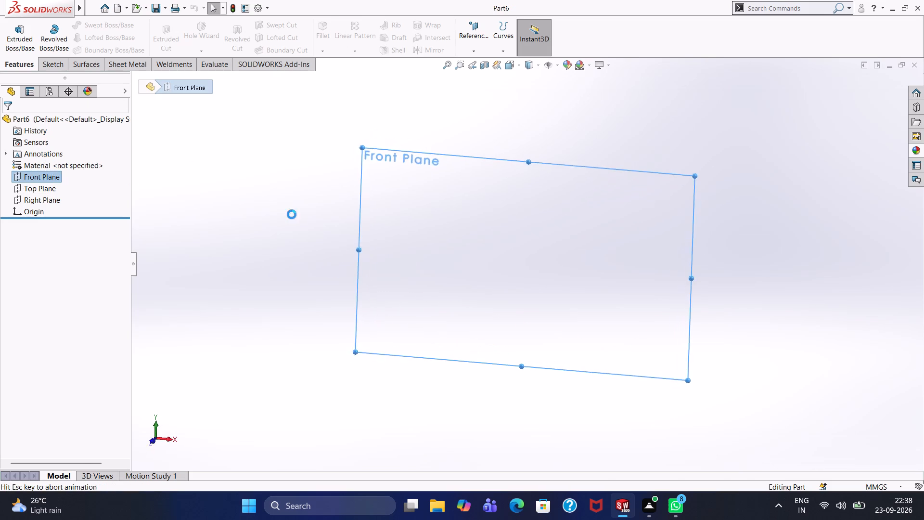
left_click(416, 258)
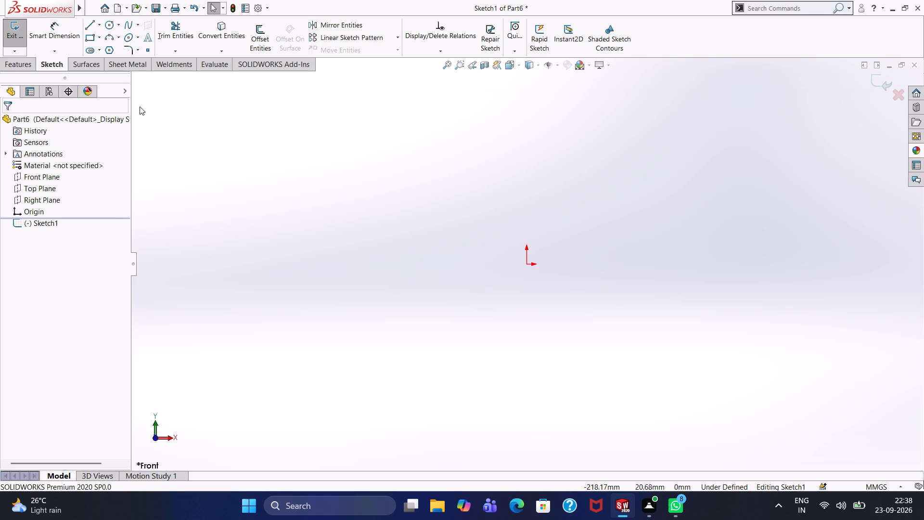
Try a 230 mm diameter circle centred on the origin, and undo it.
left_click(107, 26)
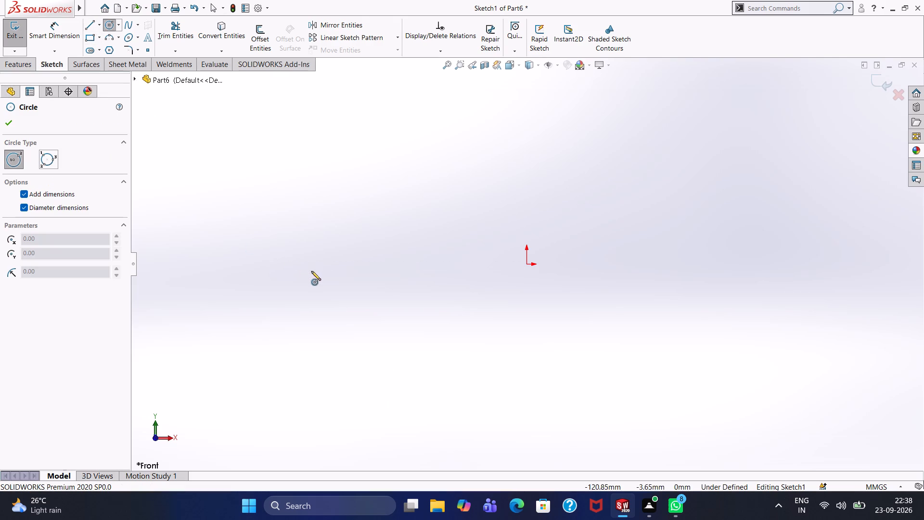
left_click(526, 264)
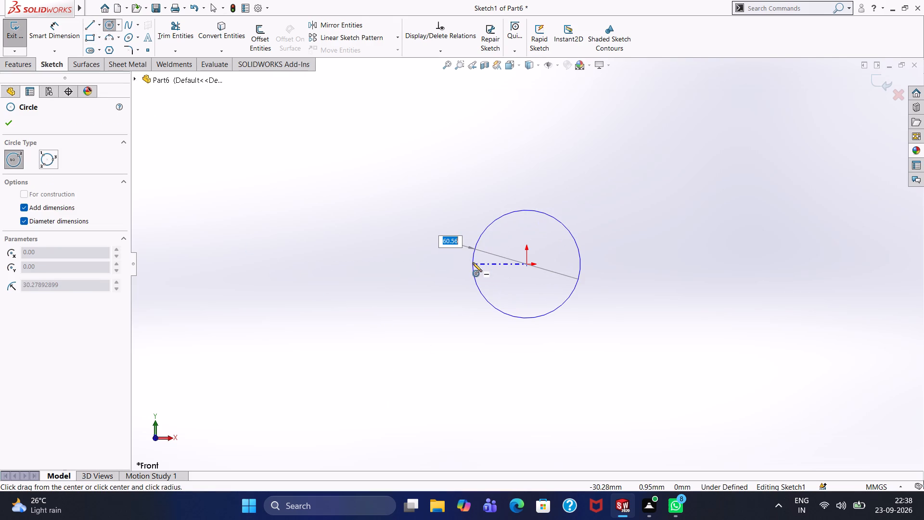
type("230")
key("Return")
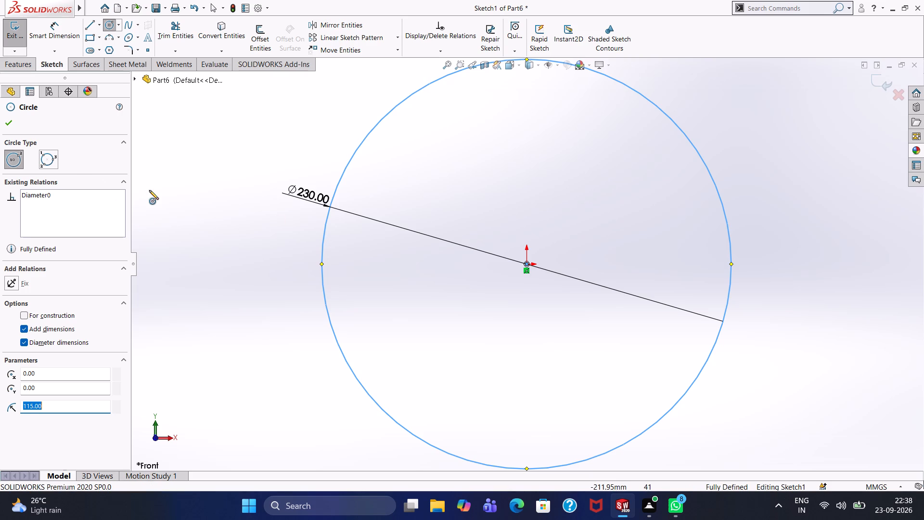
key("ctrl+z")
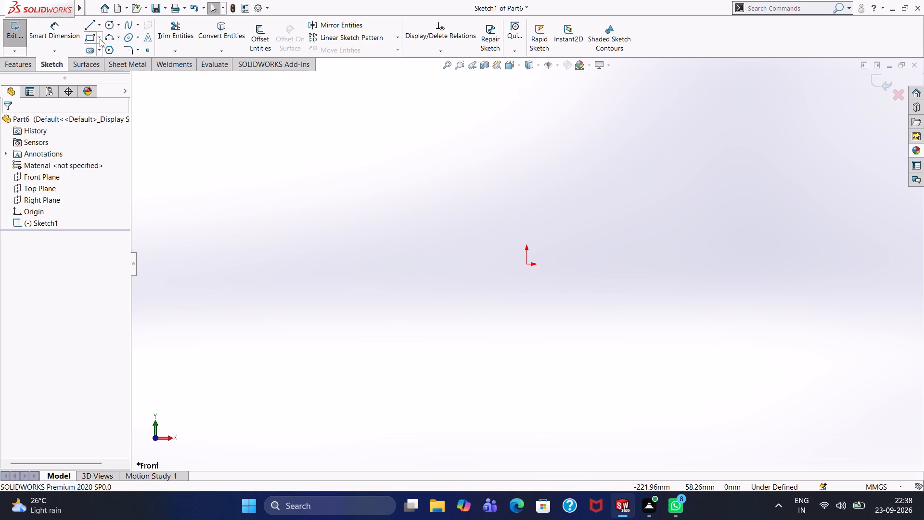
Sketch a circle centred on the origin and set its diameter to 230 mm.
left_click(105, 26)
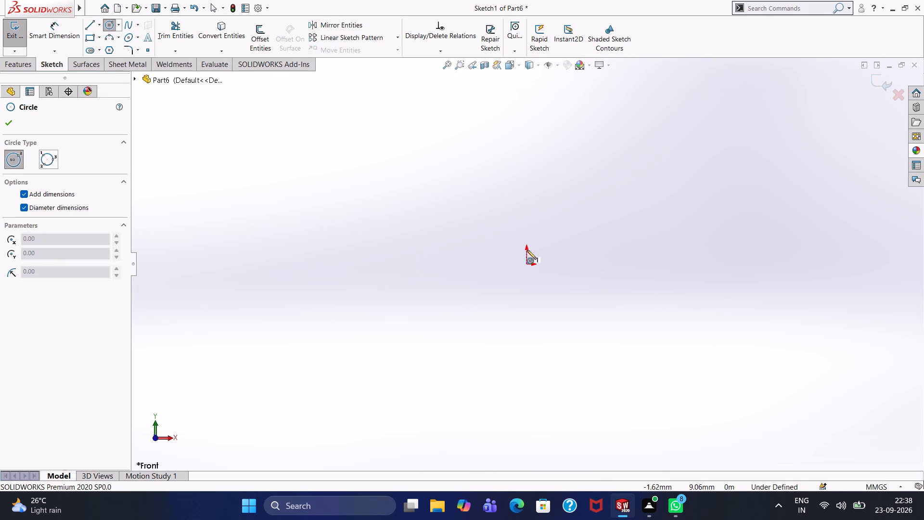
left_click(525, 264)
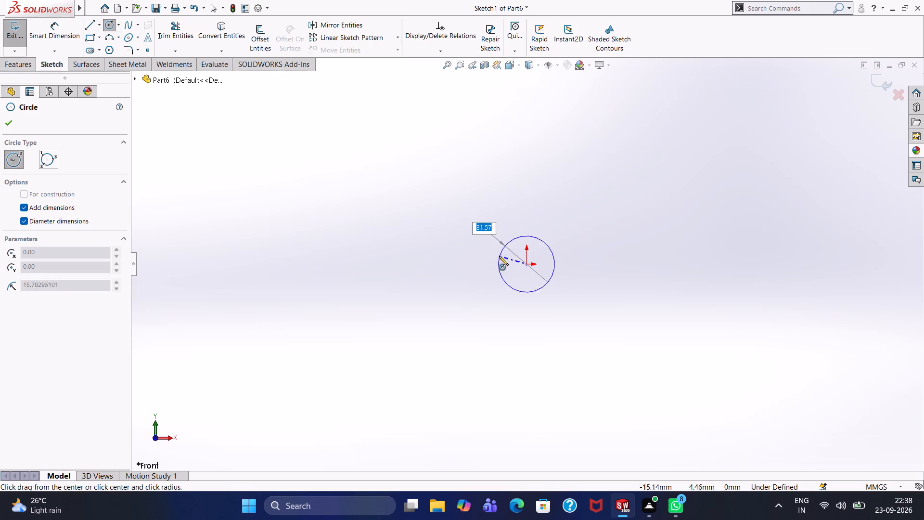
left_click(478, 251)
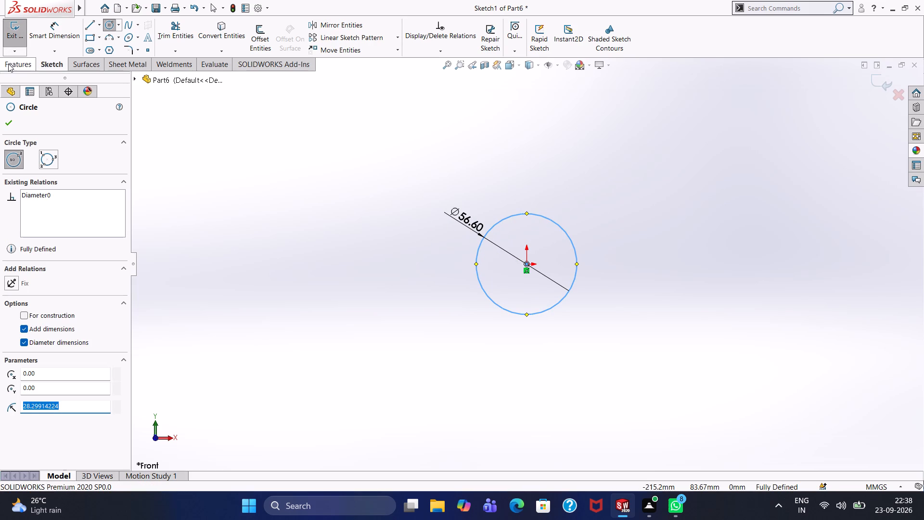
left_click(49, 26)
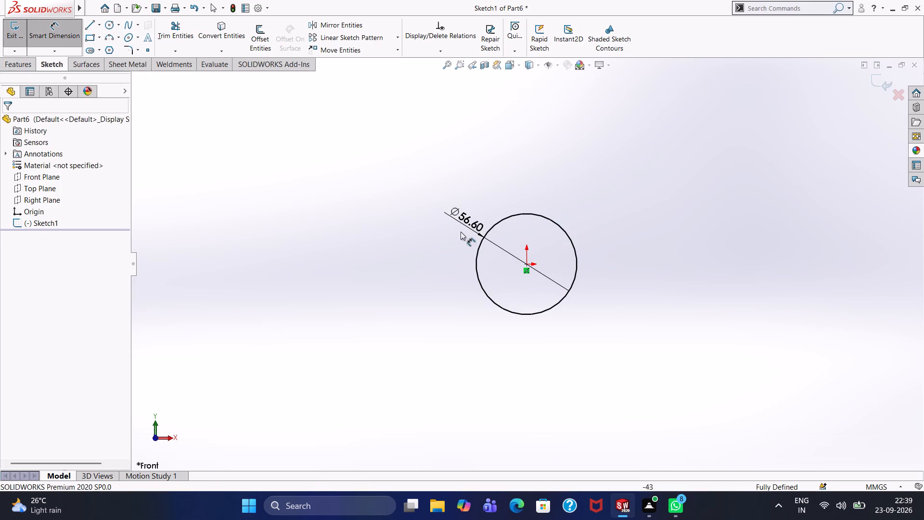
double_click(473, 223)
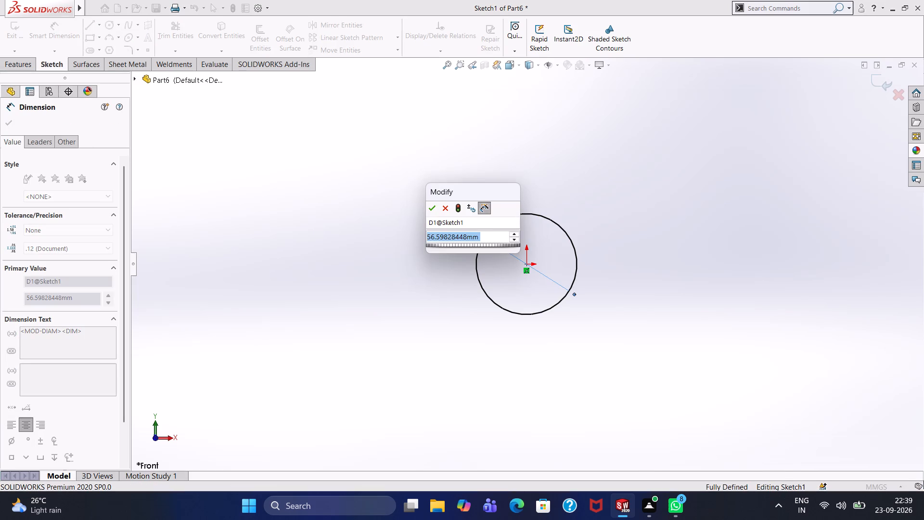
type("230")
key("Return")
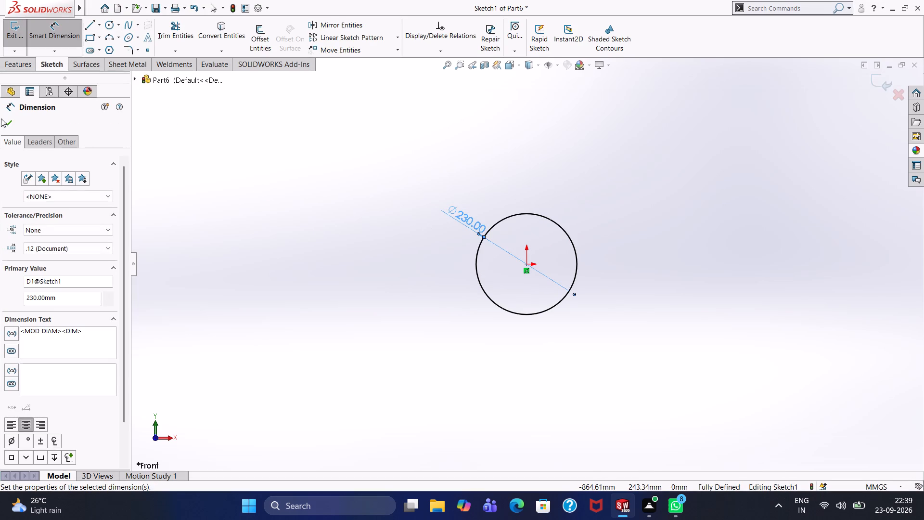
left_click(13, 122)
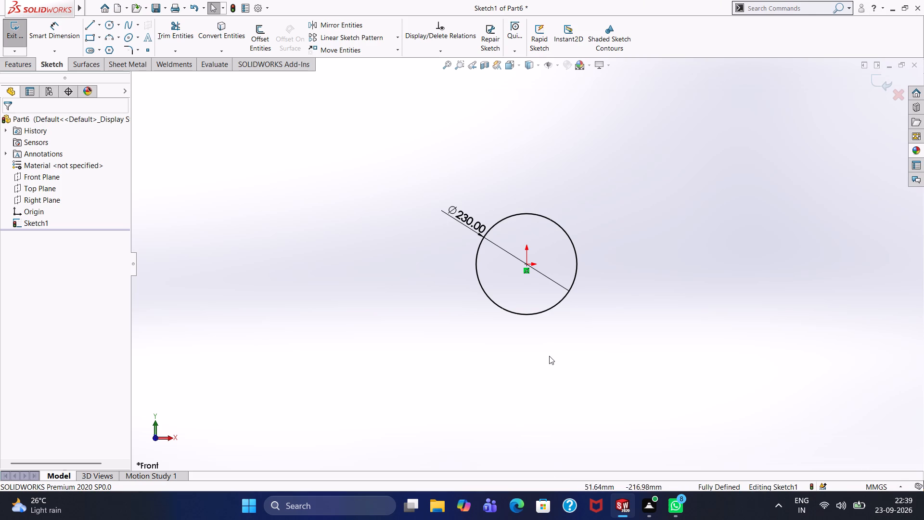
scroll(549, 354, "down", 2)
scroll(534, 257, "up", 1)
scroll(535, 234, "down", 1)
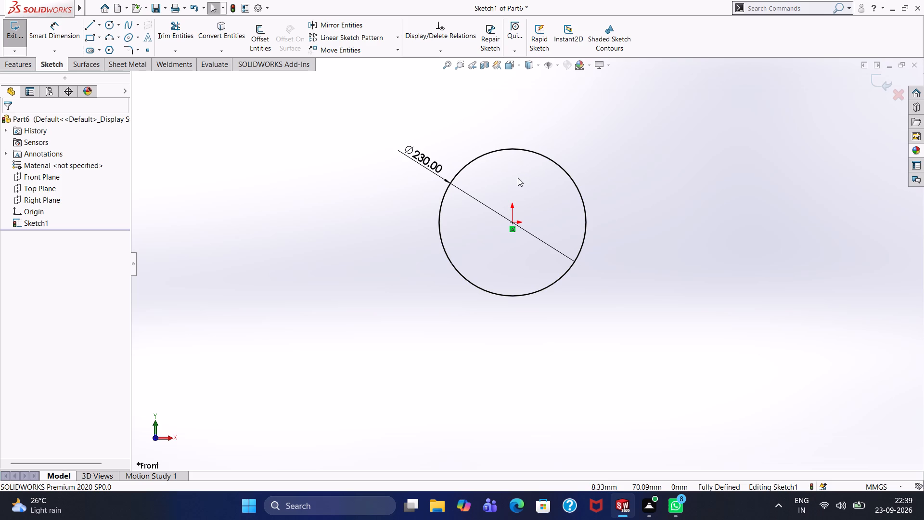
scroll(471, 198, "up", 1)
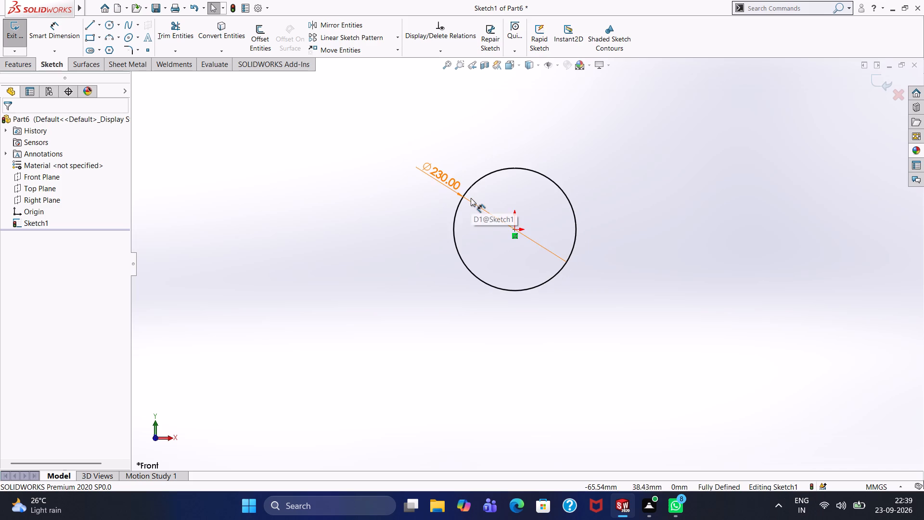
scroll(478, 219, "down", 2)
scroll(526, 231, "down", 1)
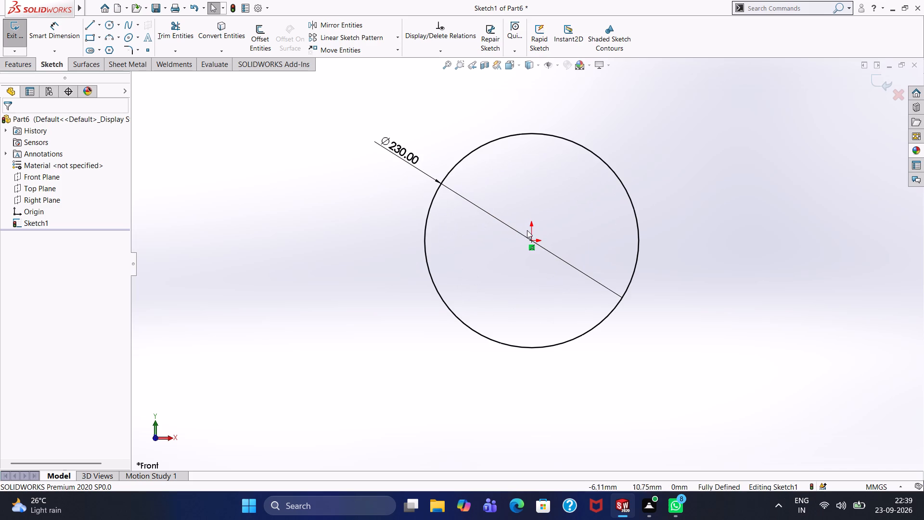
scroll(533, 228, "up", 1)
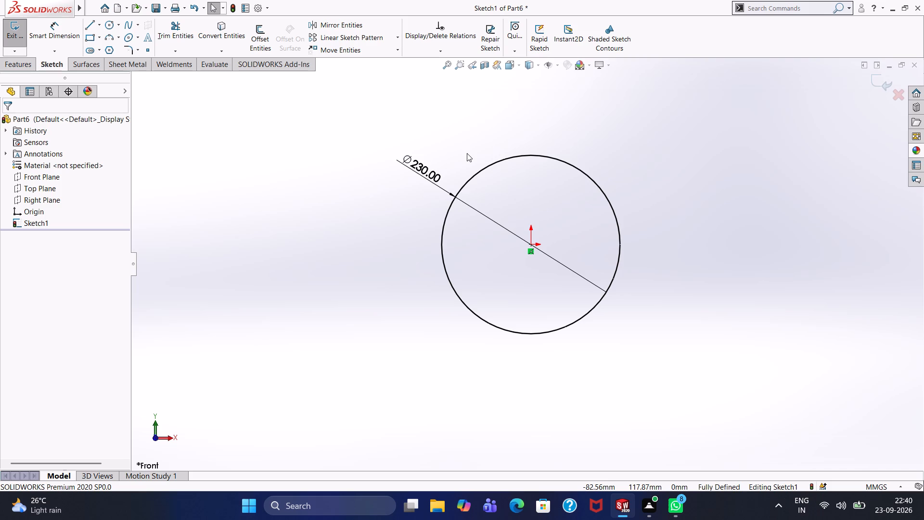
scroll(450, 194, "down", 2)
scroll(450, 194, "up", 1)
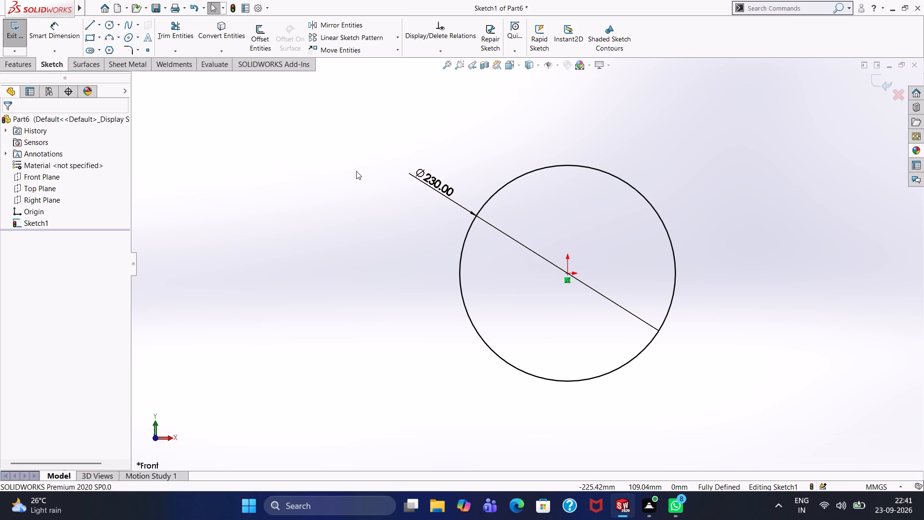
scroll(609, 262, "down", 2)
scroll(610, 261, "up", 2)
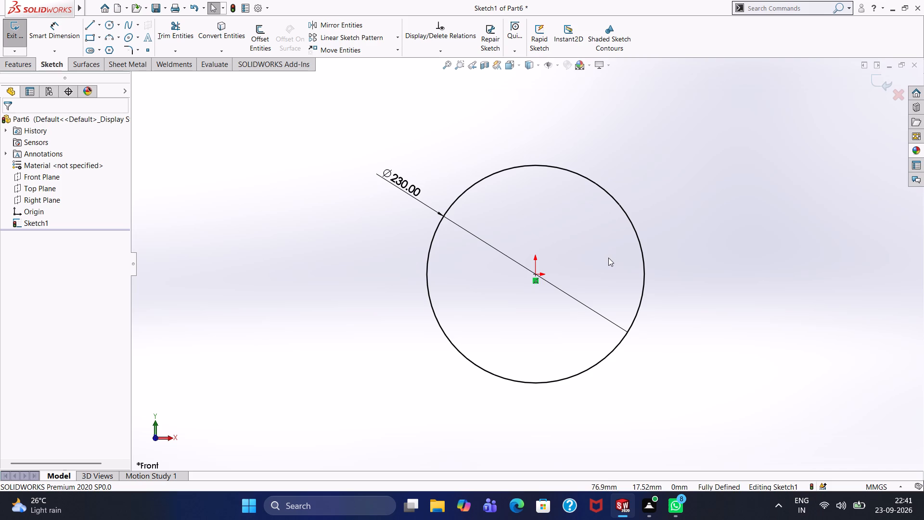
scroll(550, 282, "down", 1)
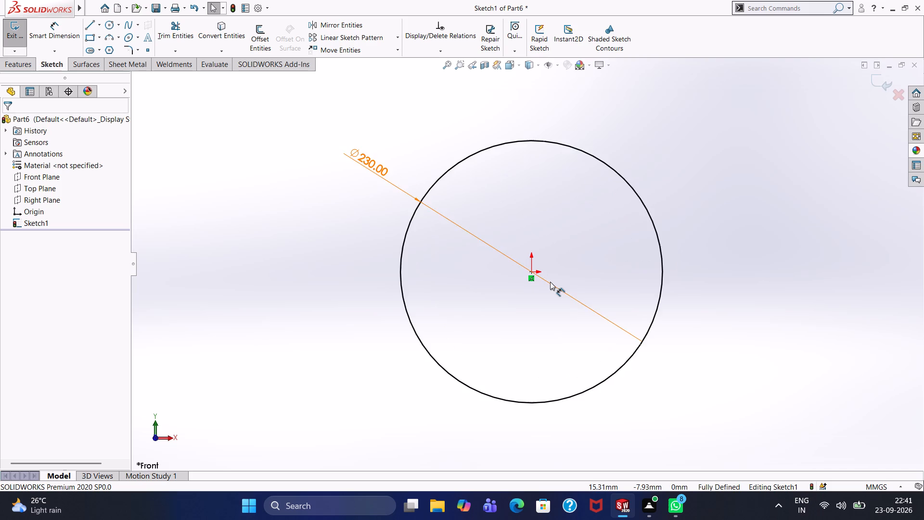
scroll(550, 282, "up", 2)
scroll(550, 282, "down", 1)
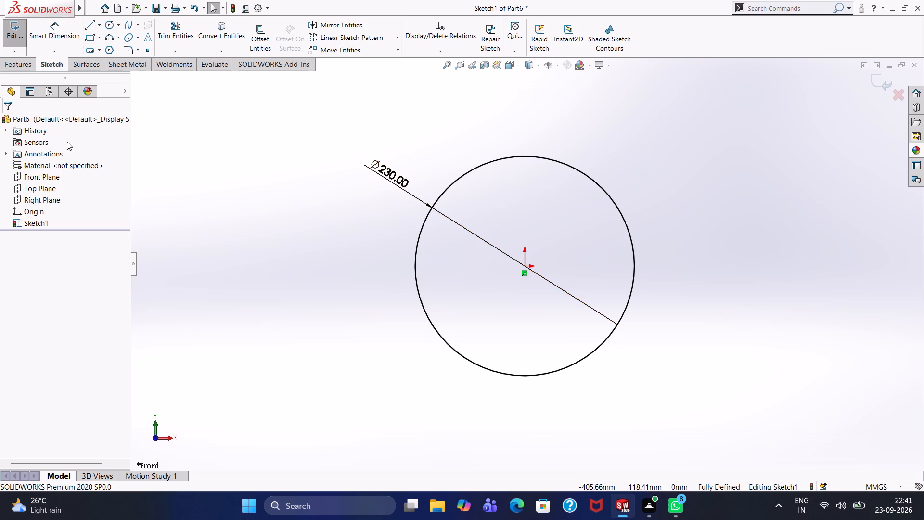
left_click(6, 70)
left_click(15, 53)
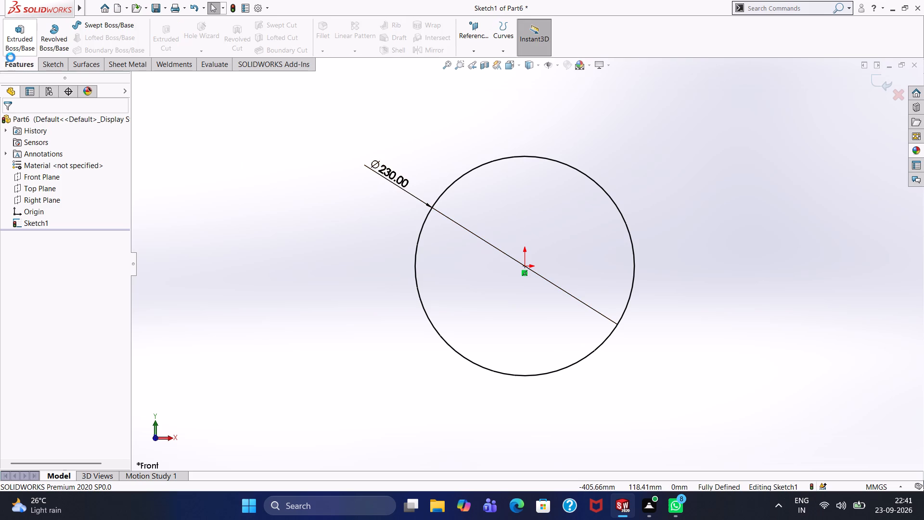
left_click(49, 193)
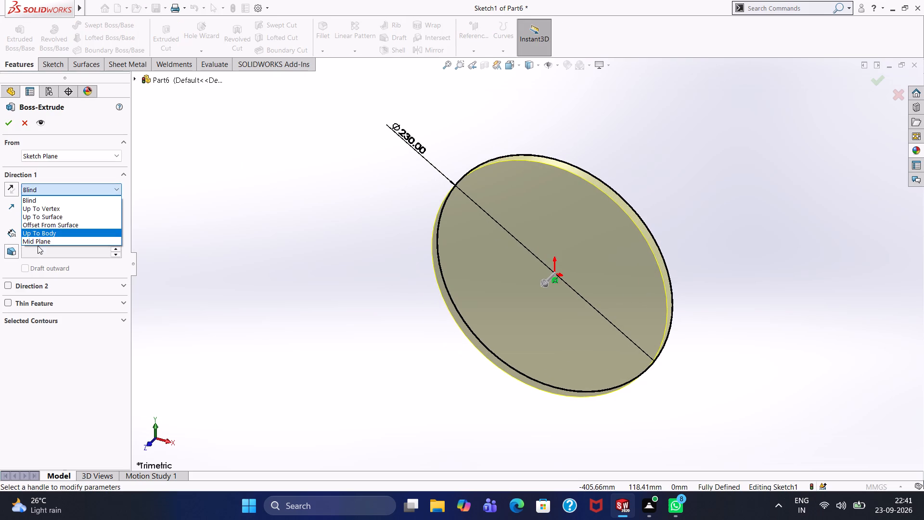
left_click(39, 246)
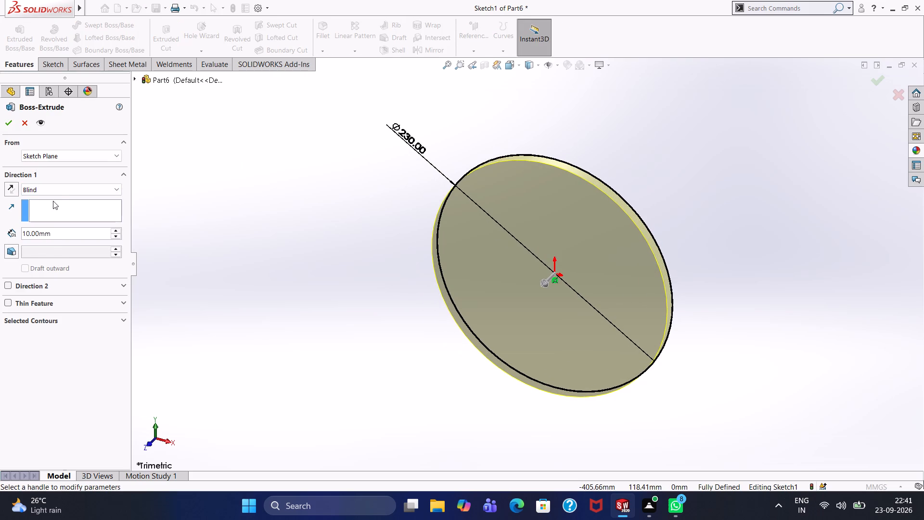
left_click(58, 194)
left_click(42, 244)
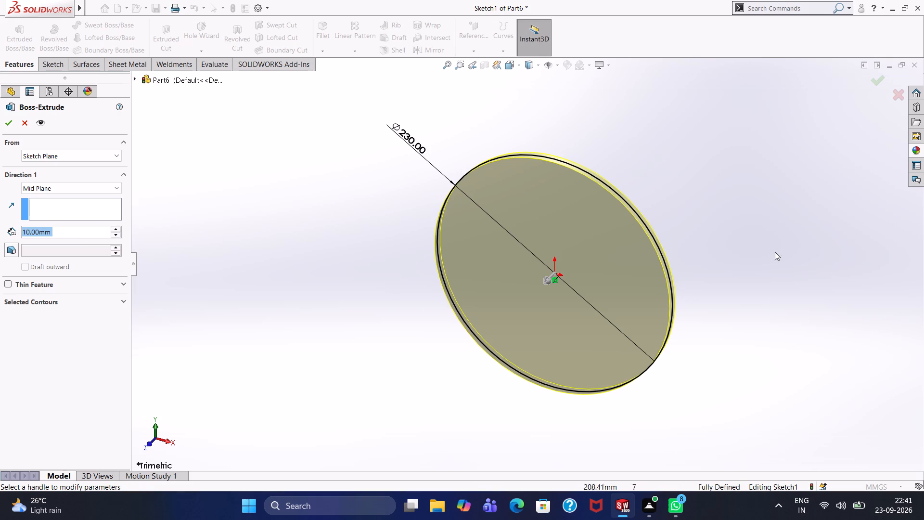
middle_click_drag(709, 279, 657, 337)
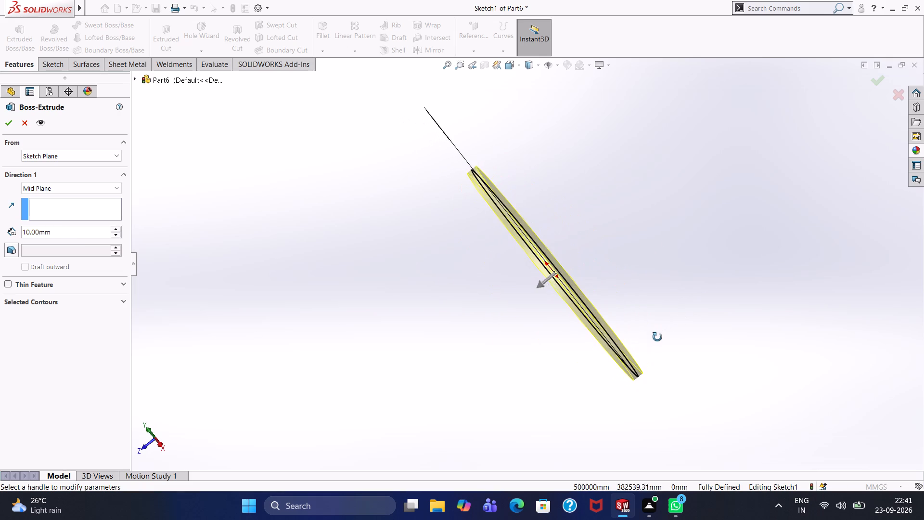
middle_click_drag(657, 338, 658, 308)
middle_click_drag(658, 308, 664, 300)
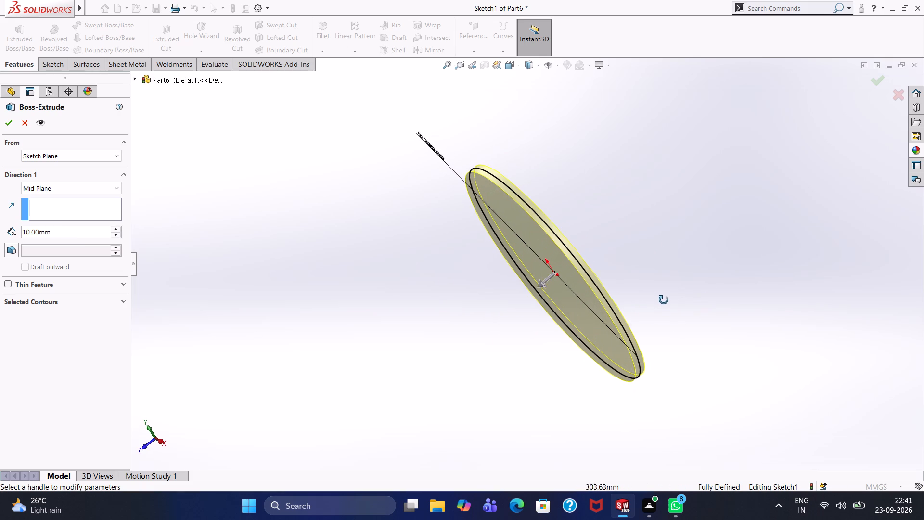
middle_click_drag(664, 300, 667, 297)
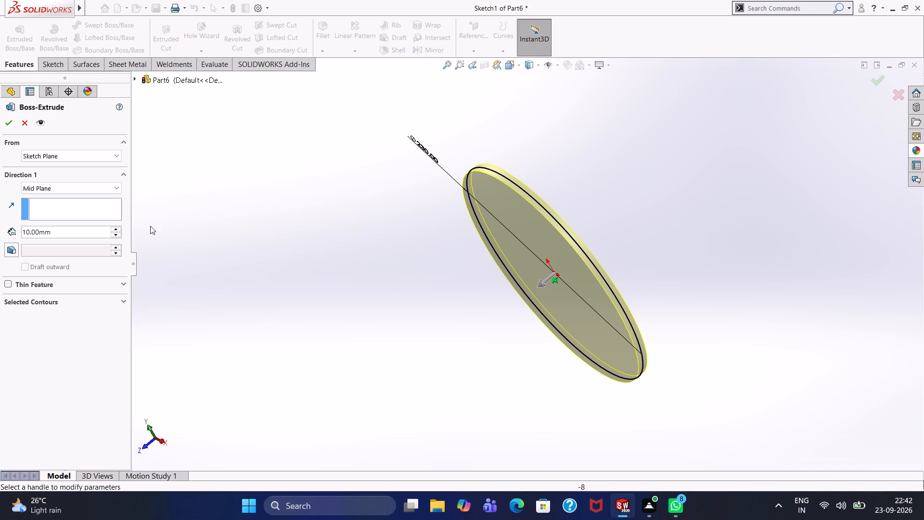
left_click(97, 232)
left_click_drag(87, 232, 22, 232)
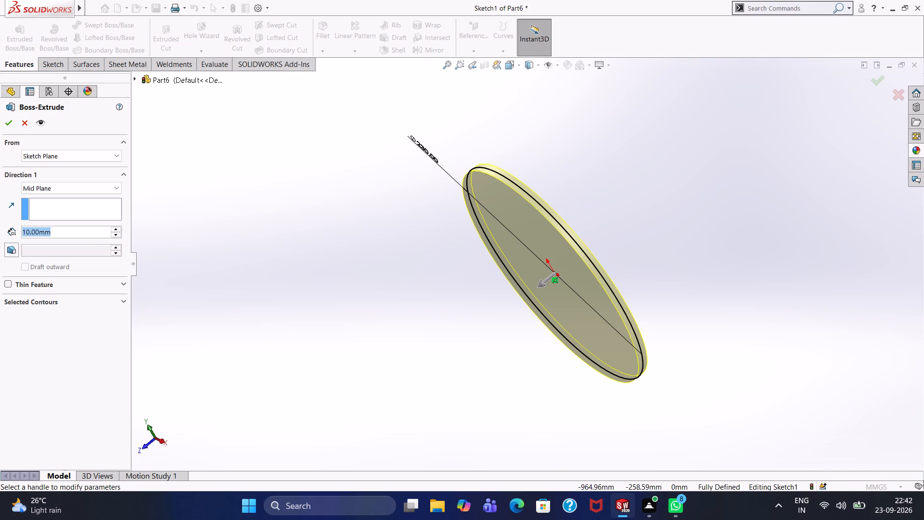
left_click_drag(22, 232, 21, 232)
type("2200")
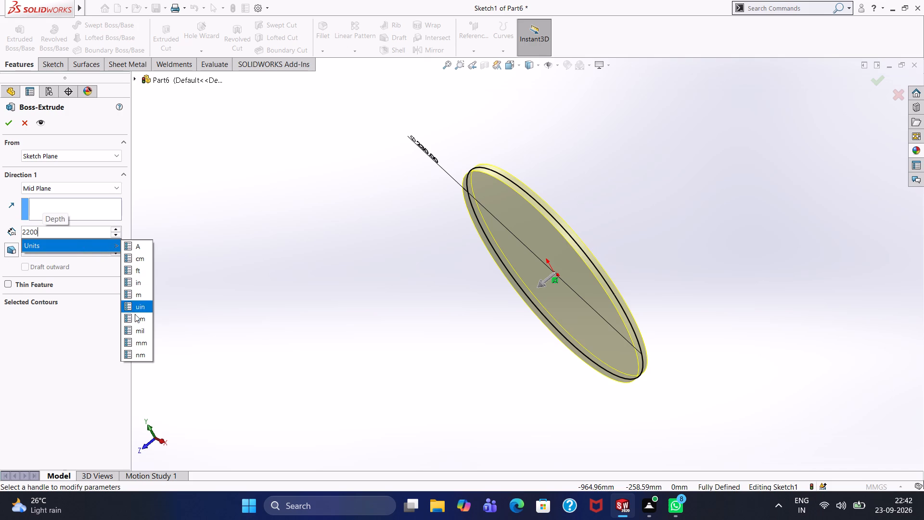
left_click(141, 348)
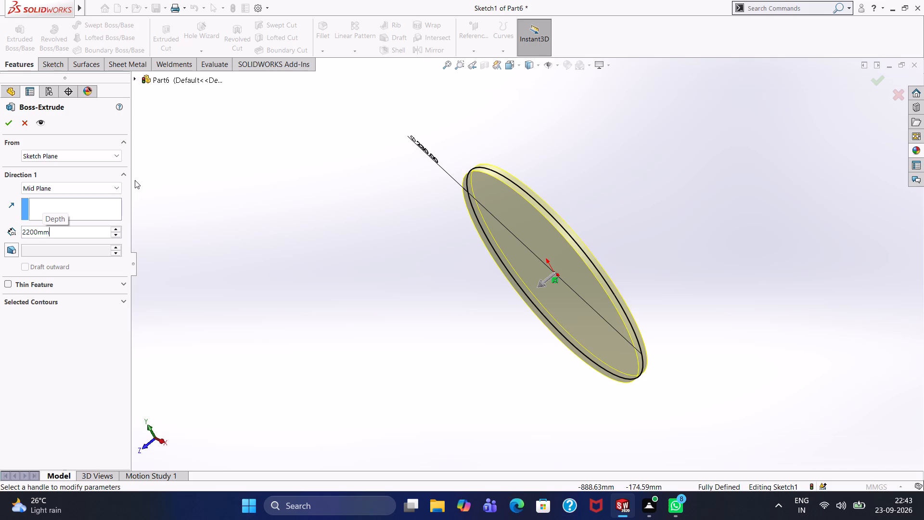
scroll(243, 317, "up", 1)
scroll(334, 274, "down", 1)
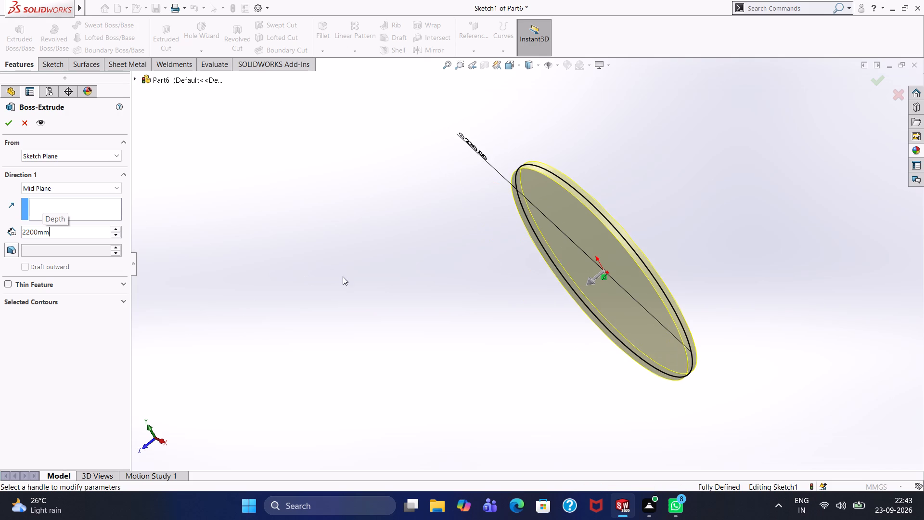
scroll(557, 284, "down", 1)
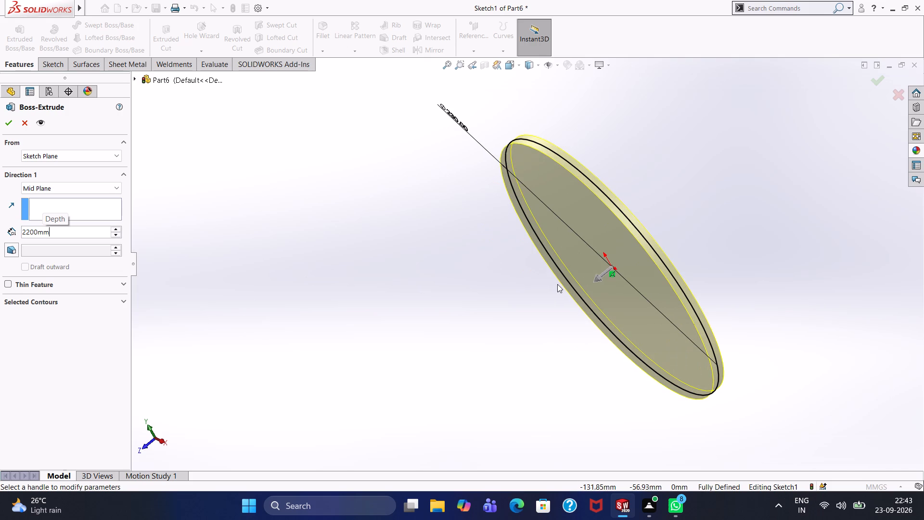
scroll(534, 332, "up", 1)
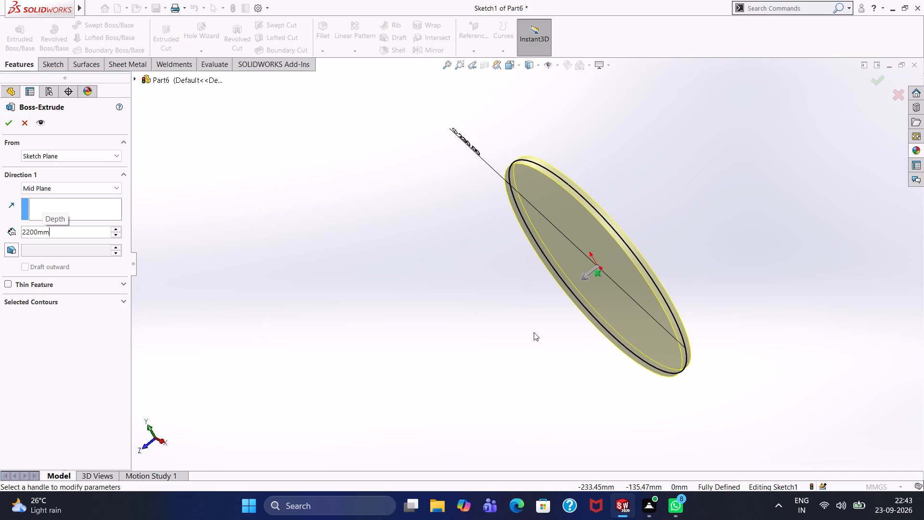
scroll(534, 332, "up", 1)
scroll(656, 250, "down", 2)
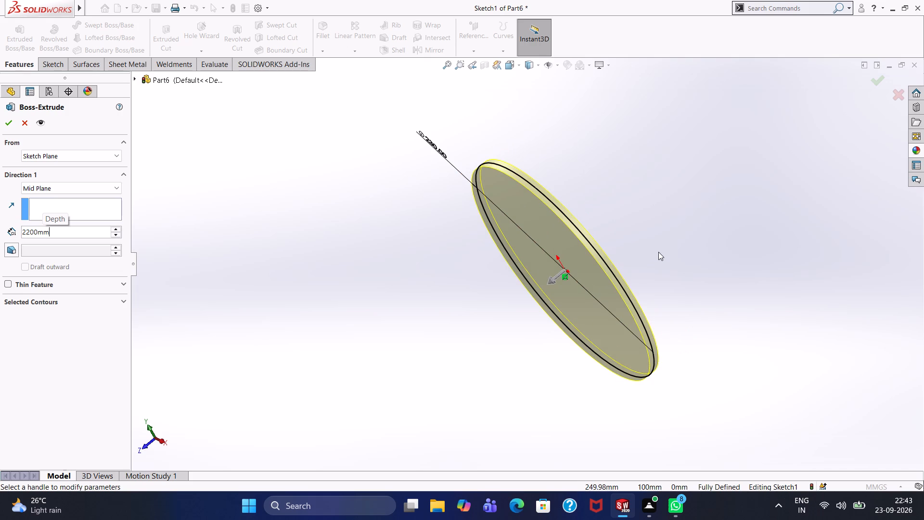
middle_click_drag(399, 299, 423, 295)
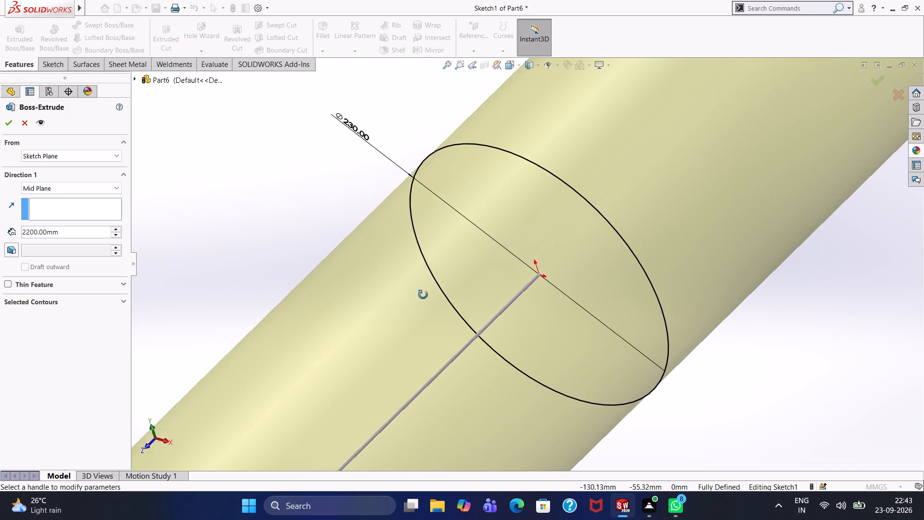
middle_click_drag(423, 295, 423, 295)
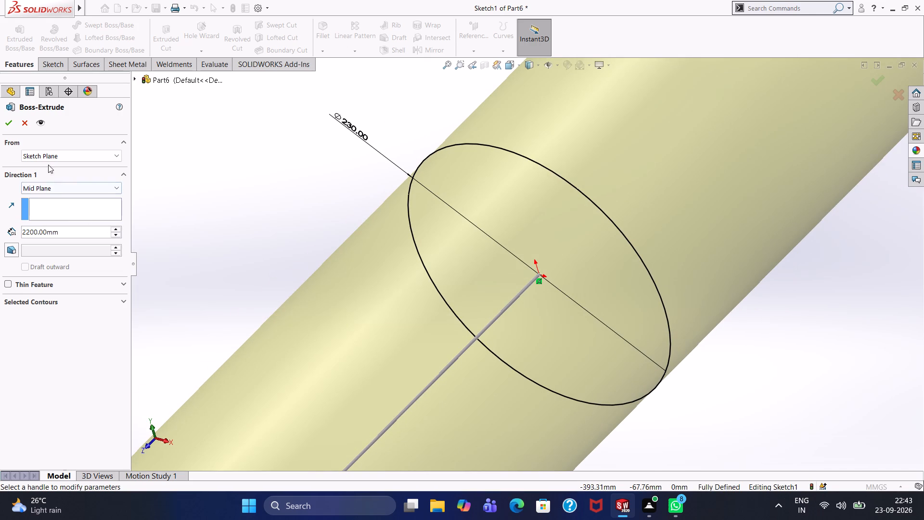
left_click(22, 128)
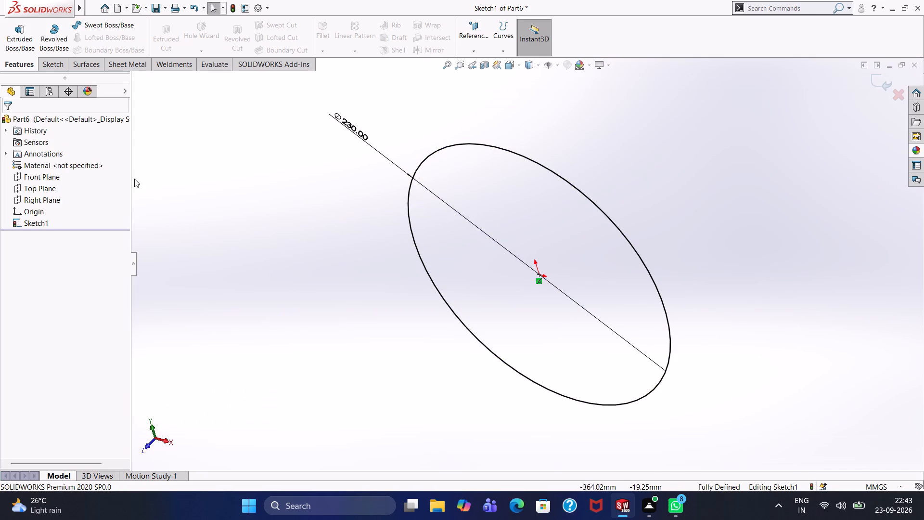
Start a boss extrude of the 230 mm circle with the Mid Plane end condition and open its depth for editing.
left_click(19, 43)
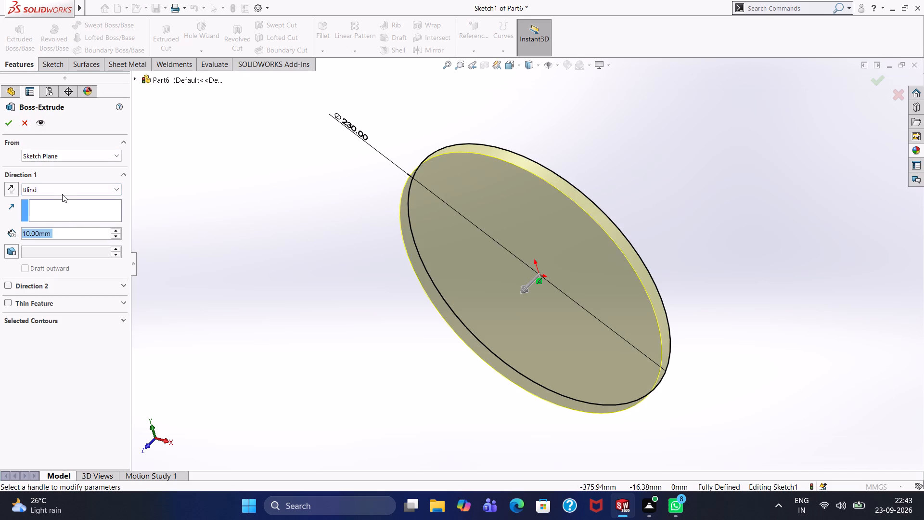
left_click(63, 193)
left_click(61, 240)
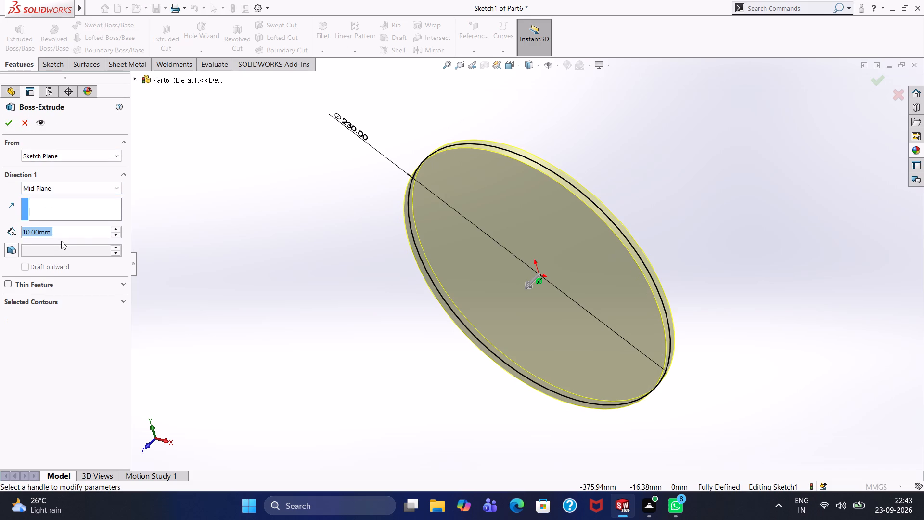
left_click(82, 228)
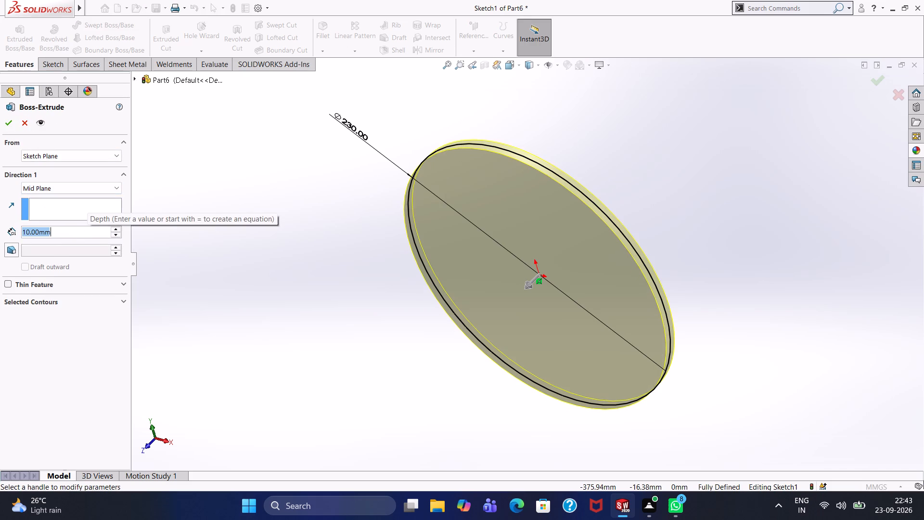
left_click_drag(79, 233, 0, 230)
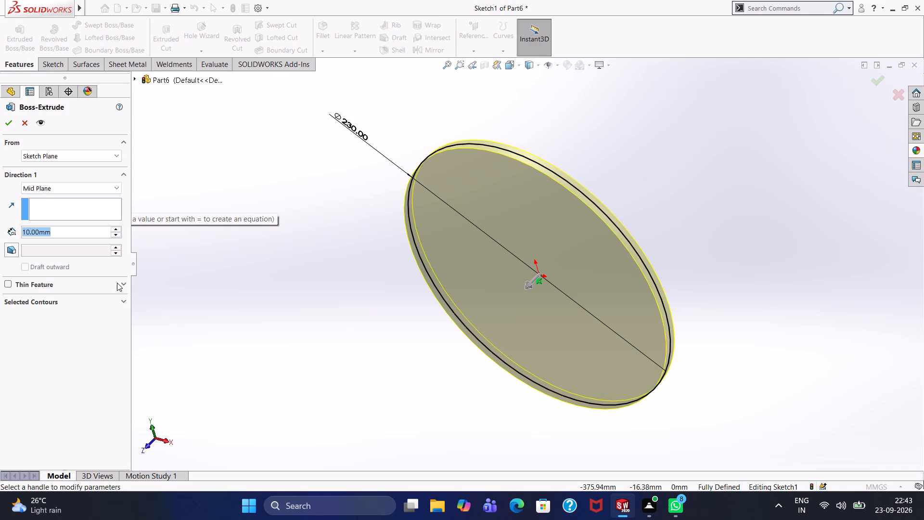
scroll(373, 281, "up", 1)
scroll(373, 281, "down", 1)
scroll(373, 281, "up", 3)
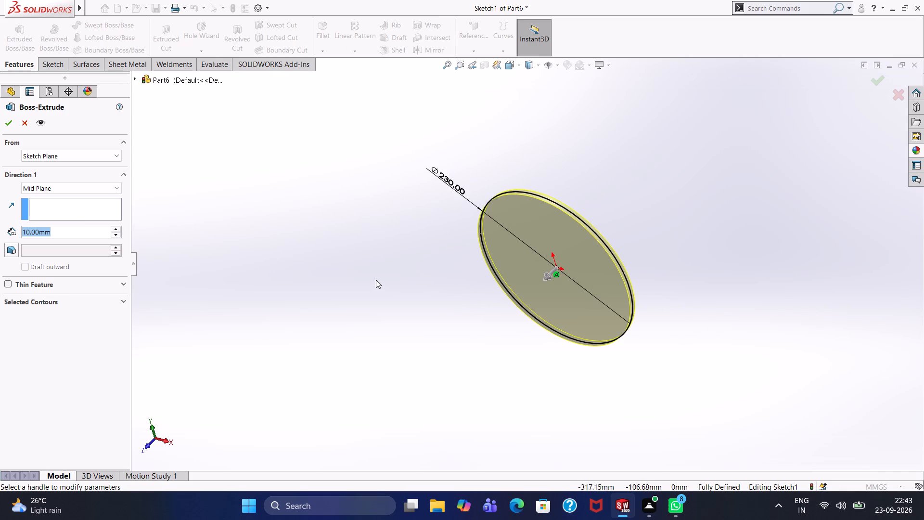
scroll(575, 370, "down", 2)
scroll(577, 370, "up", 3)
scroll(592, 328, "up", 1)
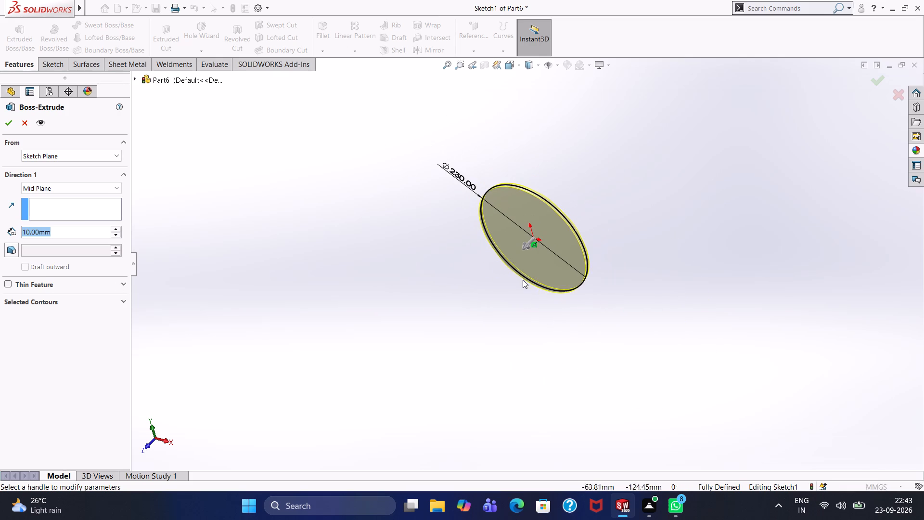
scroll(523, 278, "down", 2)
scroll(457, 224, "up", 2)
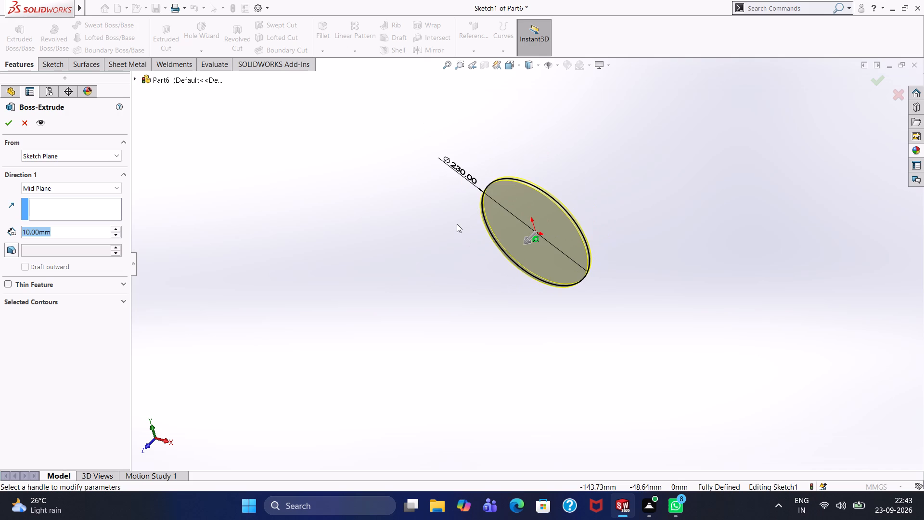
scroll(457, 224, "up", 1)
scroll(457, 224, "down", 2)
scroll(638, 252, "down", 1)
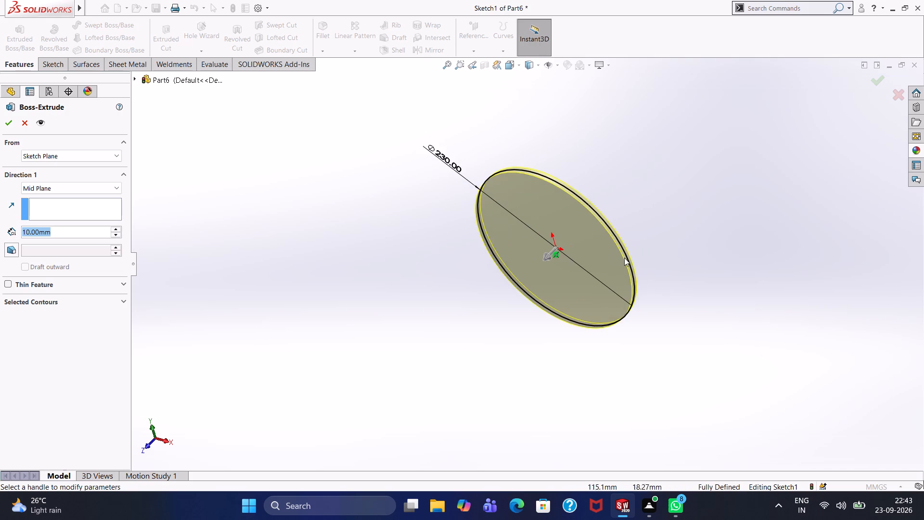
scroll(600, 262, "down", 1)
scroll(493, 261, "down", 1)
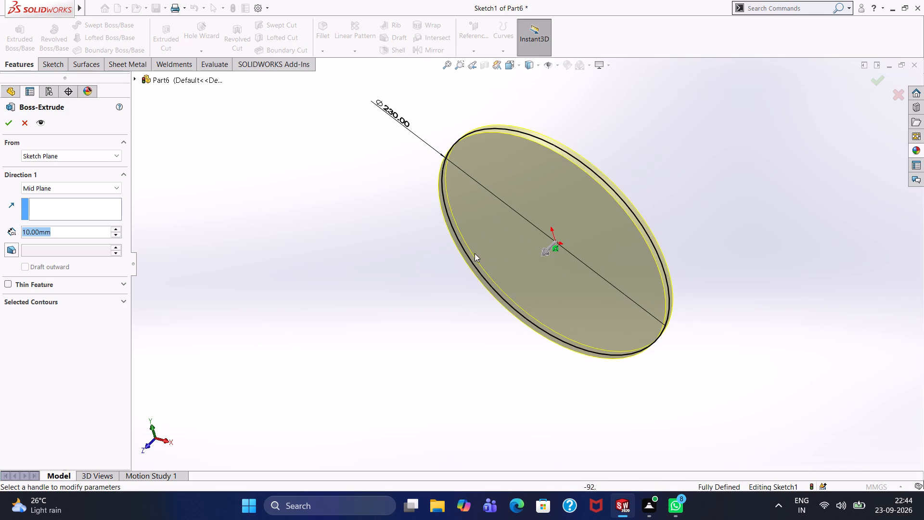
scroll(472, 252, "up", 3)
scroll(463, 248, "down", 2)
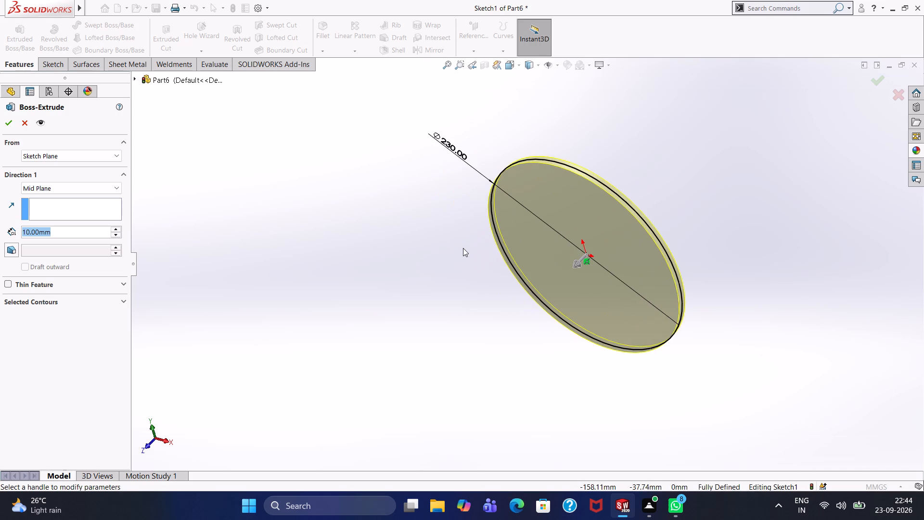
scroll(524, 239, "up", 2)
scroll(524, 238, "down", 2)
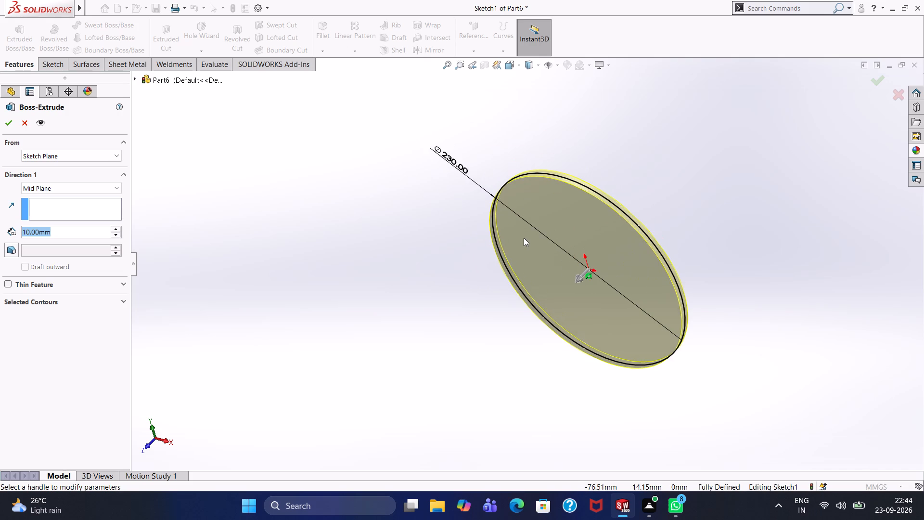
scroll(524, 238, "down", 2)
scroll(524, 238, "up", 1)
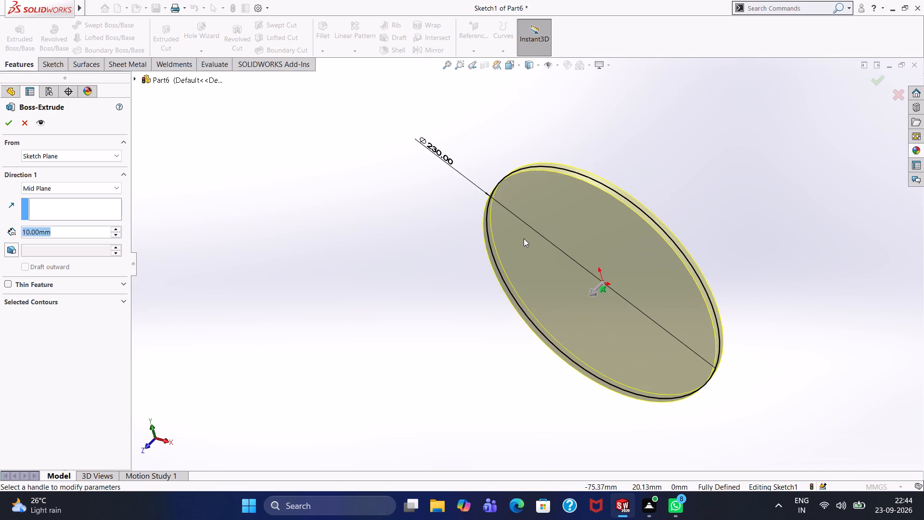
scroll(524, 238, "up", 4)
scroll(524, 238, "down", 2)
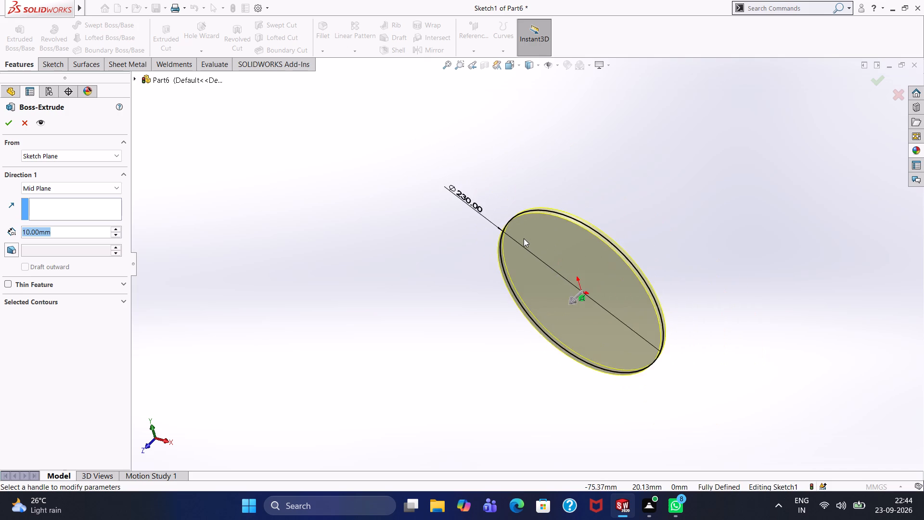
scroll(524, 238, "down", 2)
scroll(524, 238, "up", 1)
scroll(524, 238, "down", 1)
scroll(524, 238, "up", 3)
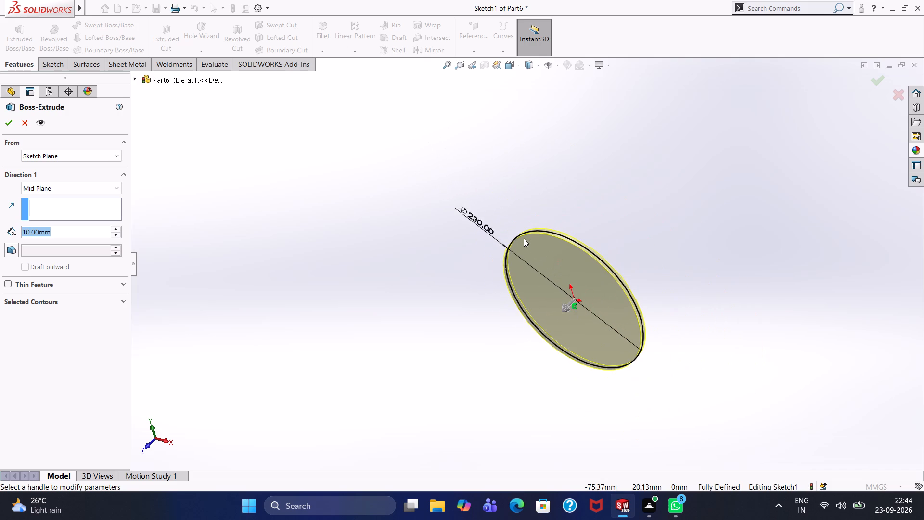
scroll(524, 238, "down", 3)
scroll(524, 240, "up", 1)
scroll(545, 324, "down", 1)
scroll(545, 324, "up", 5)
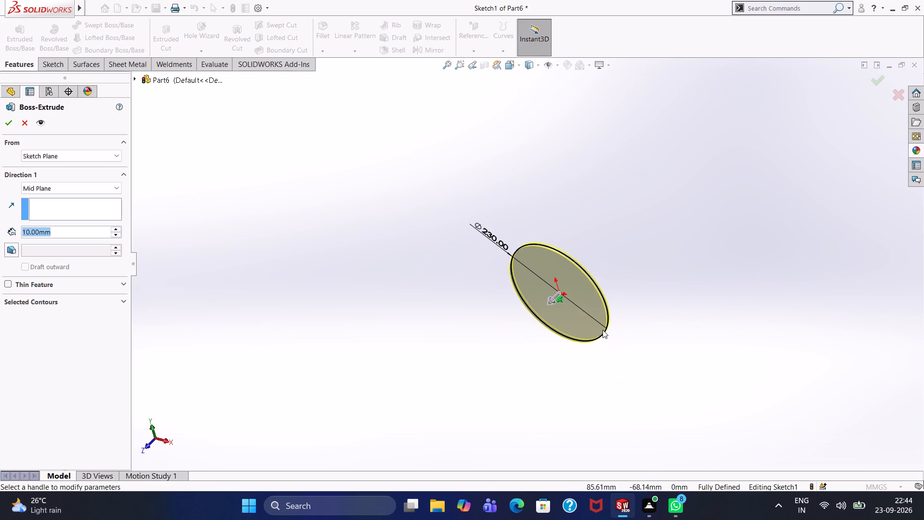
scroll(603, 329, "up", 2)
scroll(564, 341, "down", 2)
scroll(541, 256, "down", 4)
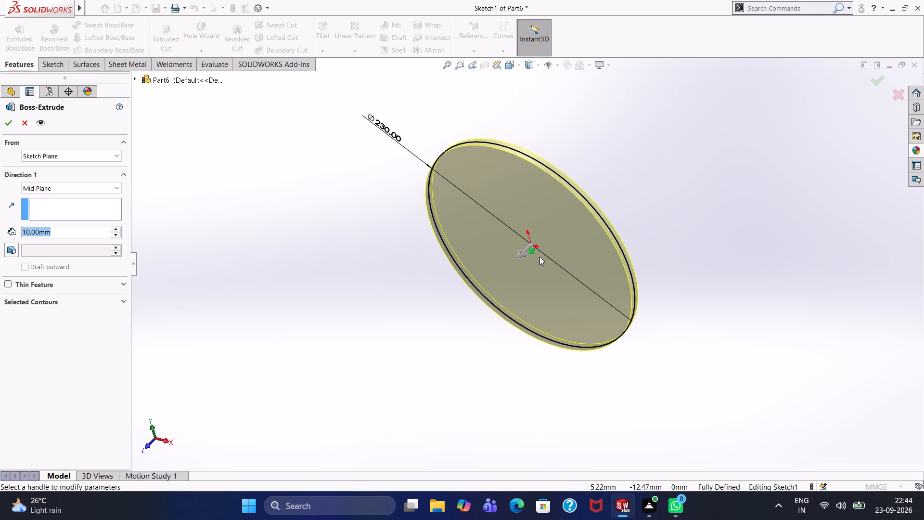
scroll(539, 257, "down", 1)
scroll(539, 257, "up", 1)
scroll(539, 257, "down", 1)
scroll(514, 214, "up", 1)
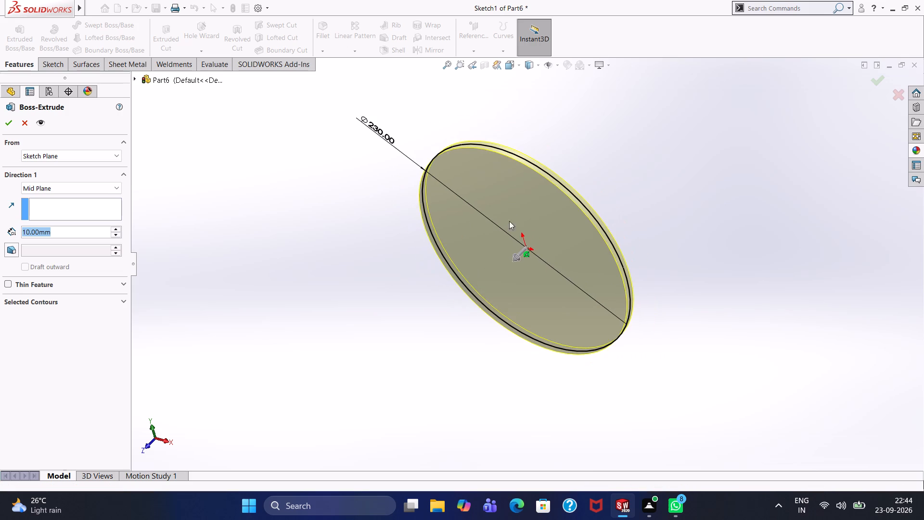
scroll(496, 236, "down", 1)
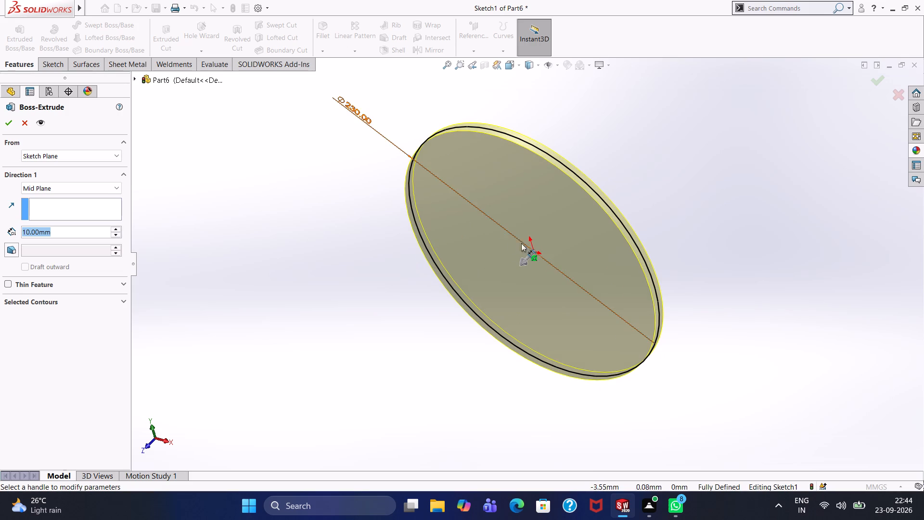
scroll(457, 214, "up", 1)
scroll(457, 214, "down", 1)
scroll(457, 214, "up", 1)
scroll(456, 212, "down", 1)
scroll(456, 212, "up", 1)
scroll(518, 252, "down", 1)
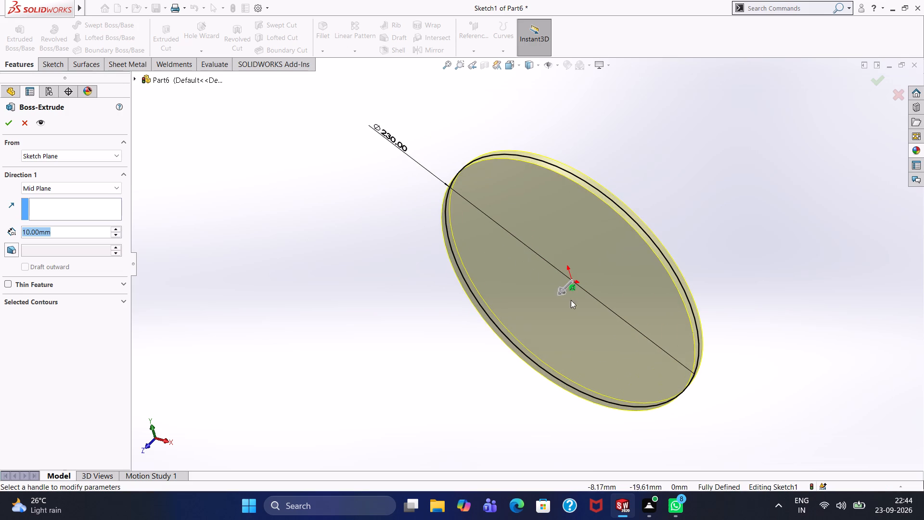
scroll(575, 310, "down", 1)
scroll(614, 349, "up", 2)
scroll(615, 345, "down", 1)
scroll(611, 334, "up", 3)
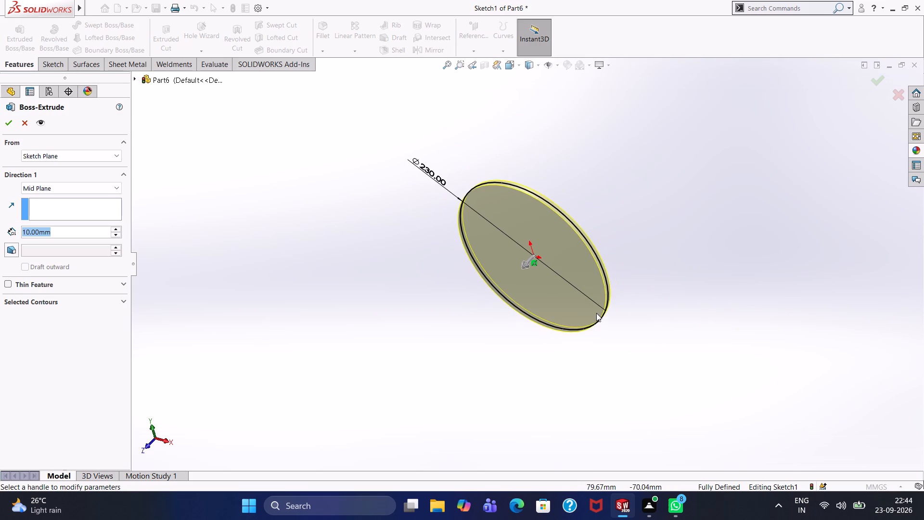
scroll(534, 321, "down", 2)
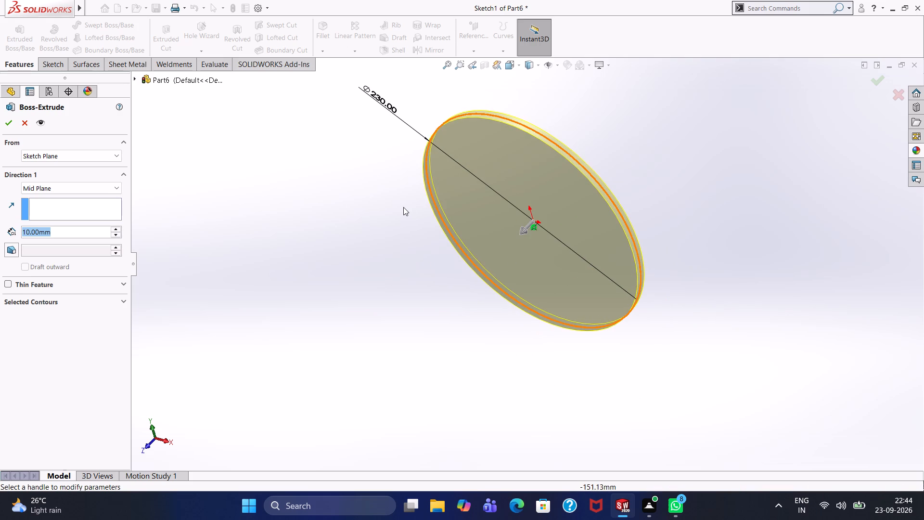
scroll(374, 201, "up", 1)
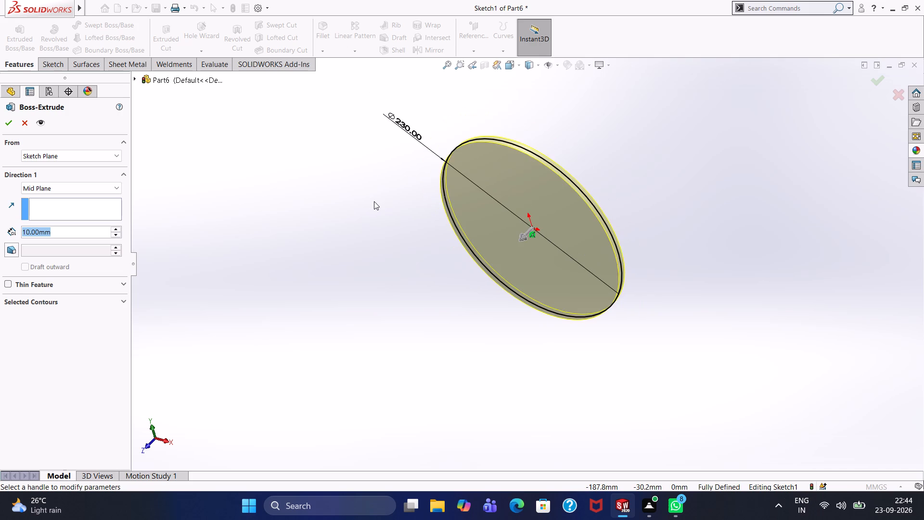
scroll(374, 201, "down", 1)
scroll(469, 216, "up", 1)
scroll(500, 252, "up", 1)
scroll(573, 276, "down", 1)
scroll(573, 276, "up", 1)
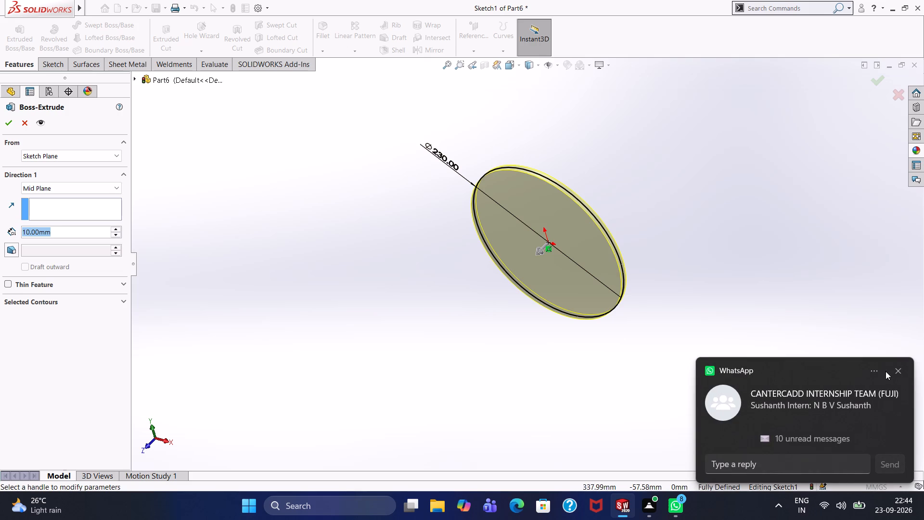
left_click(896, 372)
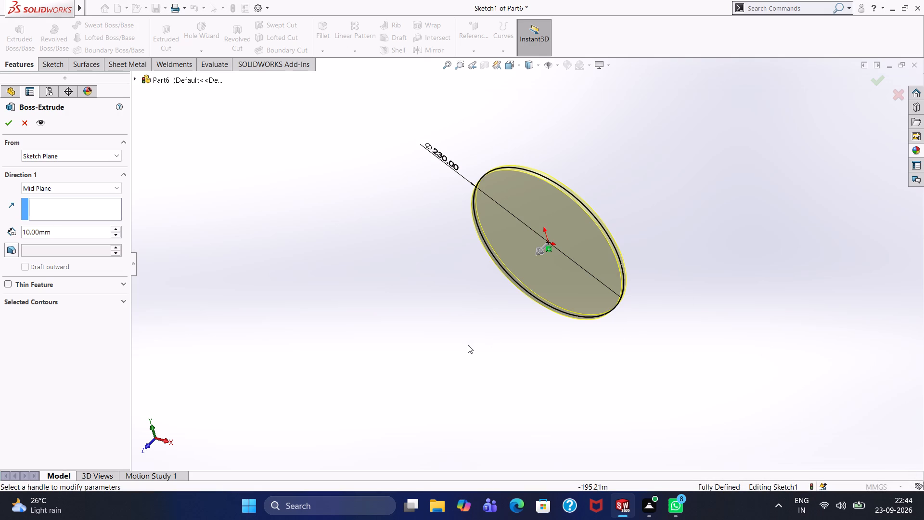
Extrude the 230 mm circle to a depth of 2900 mm about the mid plane.
left_click_drag(83, 233, 20, 241)
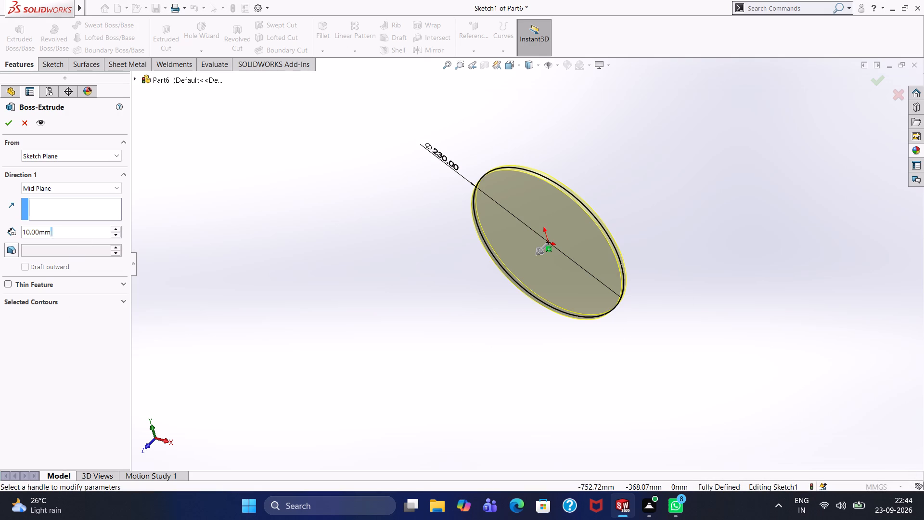
left_click_drag(20, 241, 0, 244)
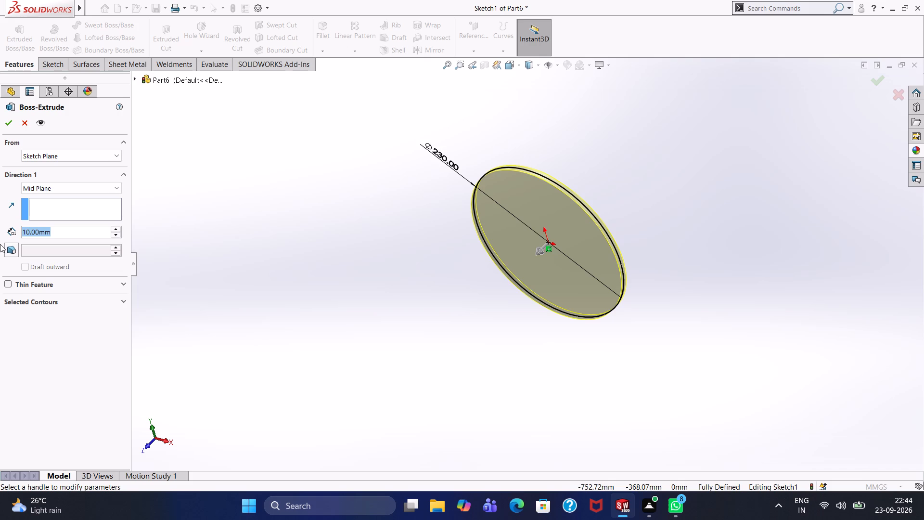
type("2900")
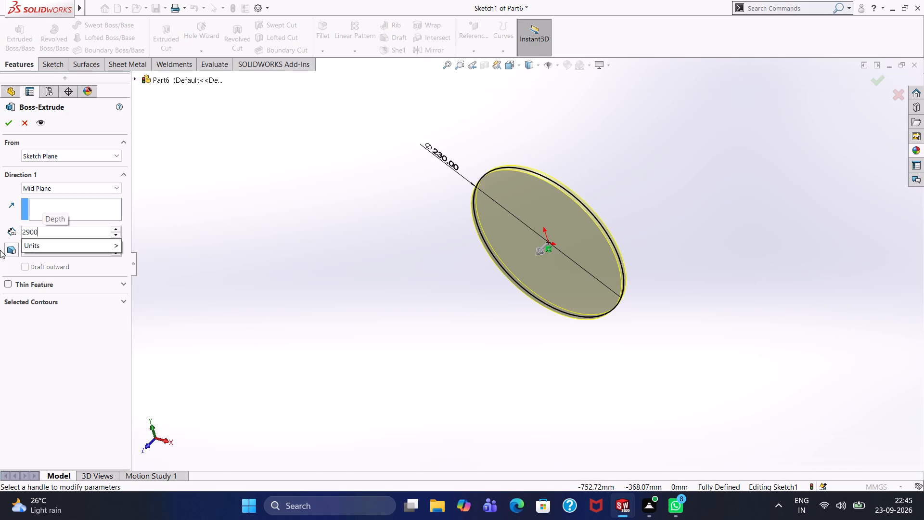
left_click(7, 126)
left_click(337, 214)
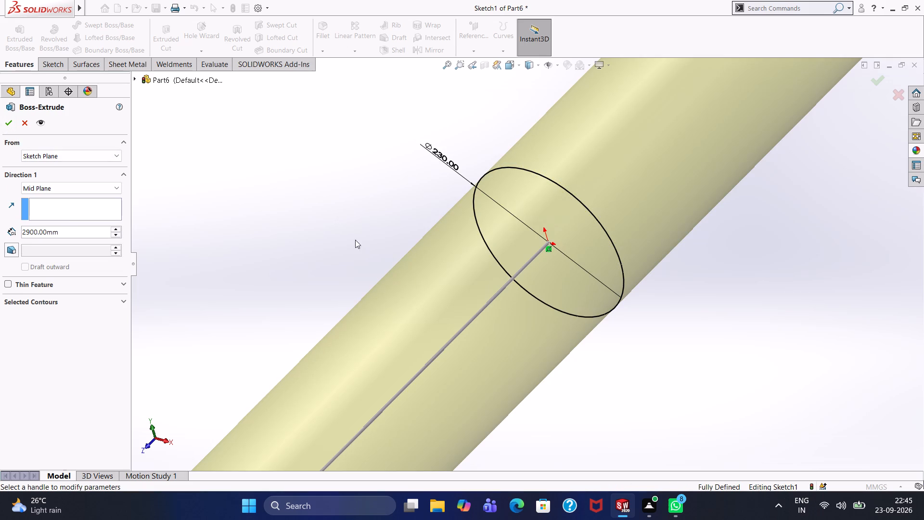
left_click(2, 118)
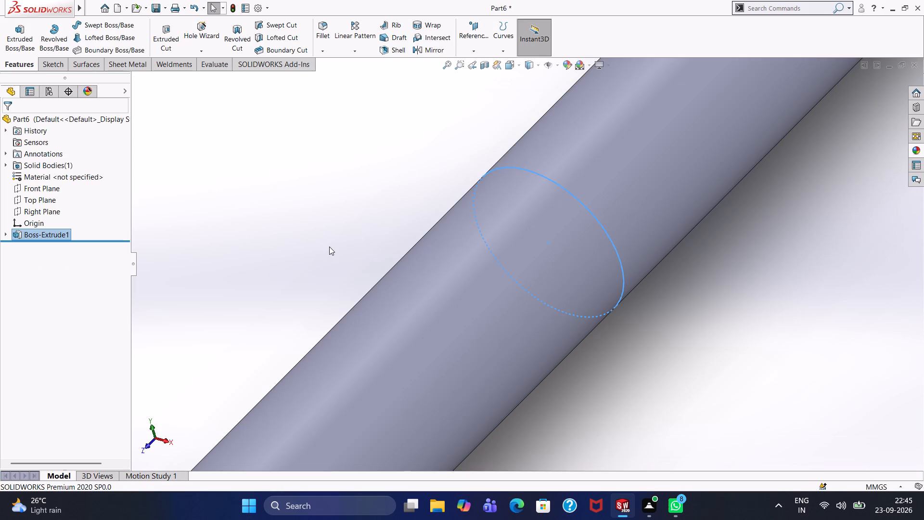
Orient the view normal to the Top Plane and open a new sketch on it.
left_click(18, 197)
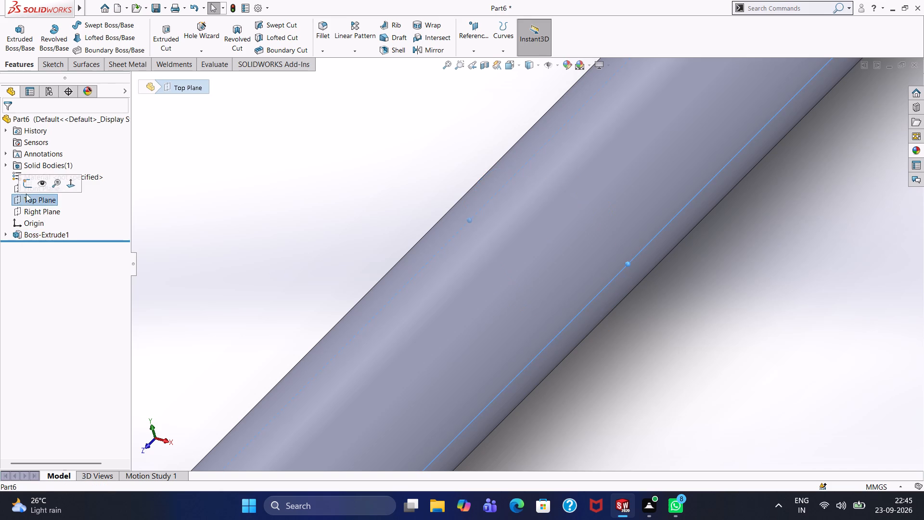
left_click(76, 182)
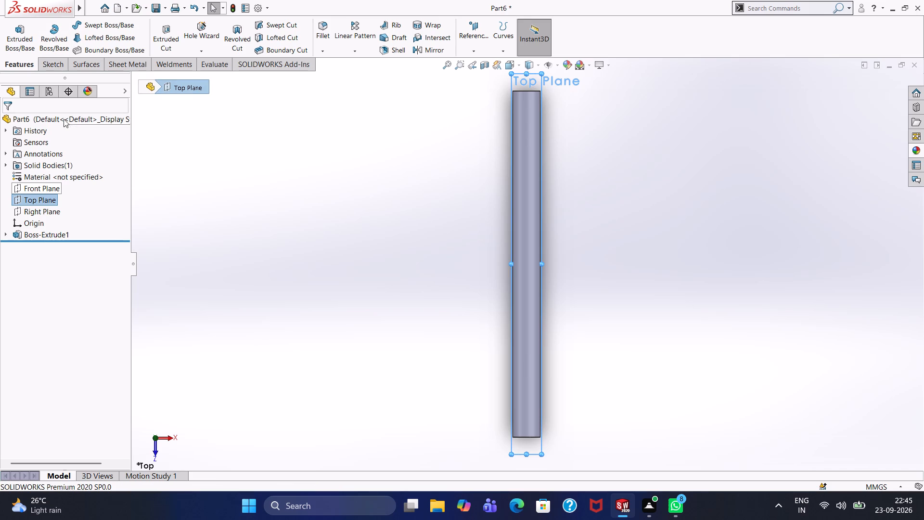
right_click(49, 203)
left_click(58, 190)
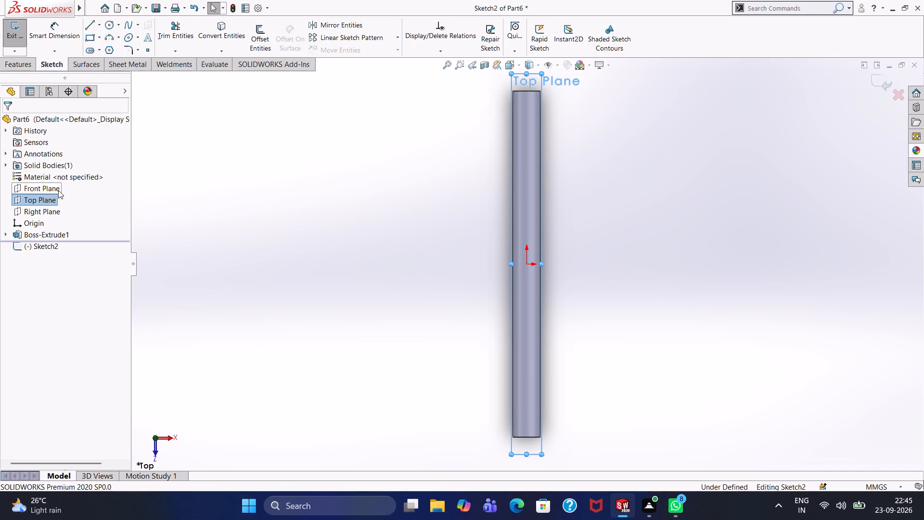
Sketch a circle about 163 mm in diameter on the cylinder's centreline, about 1269 mm from the origin towards the -Z end.
left_click(110, 24)
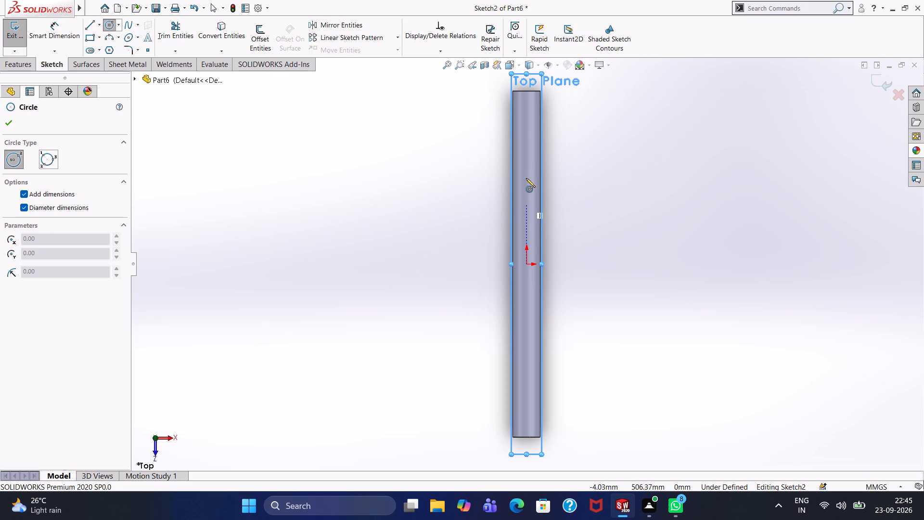
left_click(526, 113)
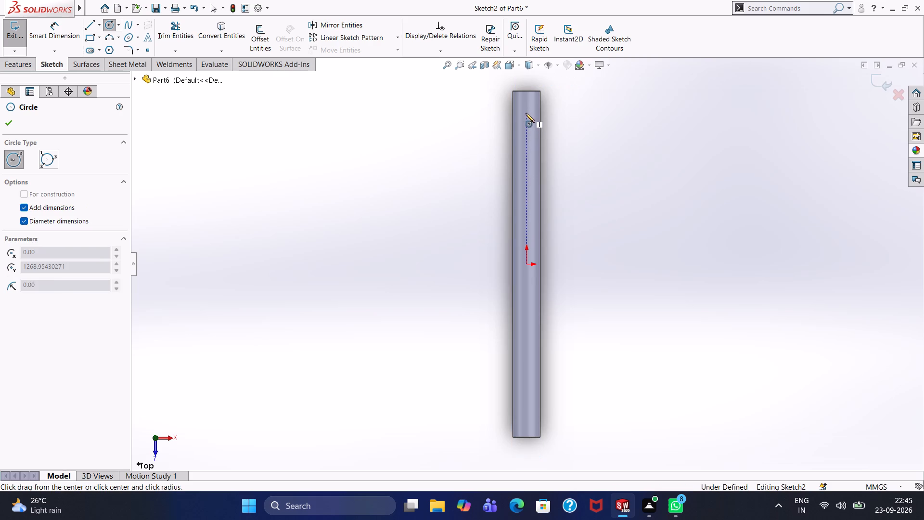
left_click(530, 122)
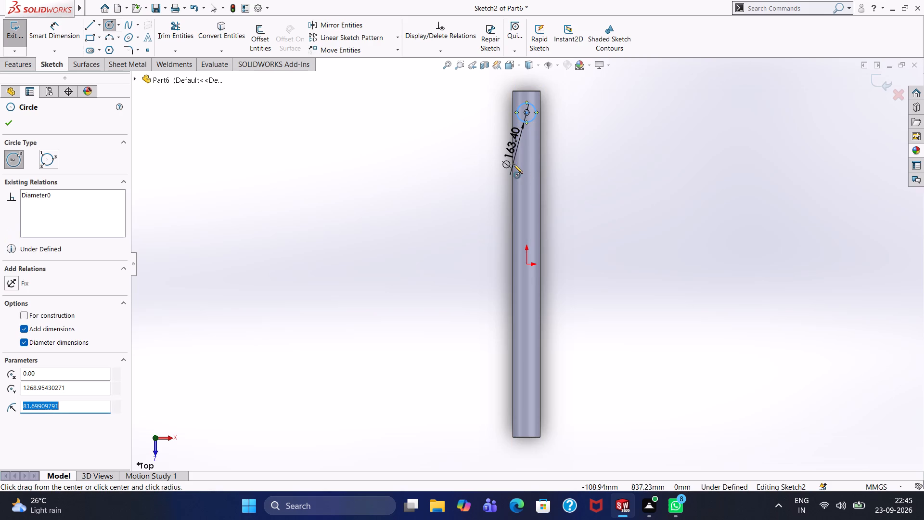
key("Escape")
left_click_drag(515, 142, 488, 123)
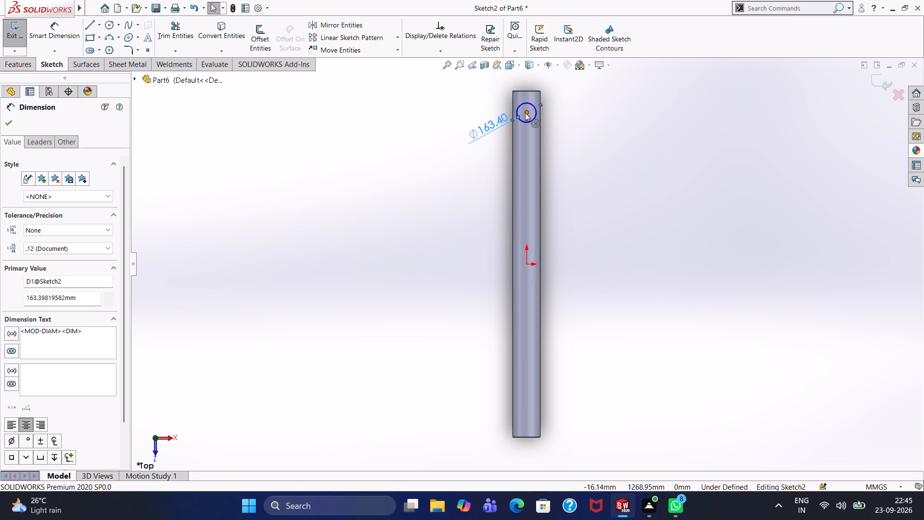
Add a Vertical relation between the circle's centre point and the origin.
left_click(525, 113)
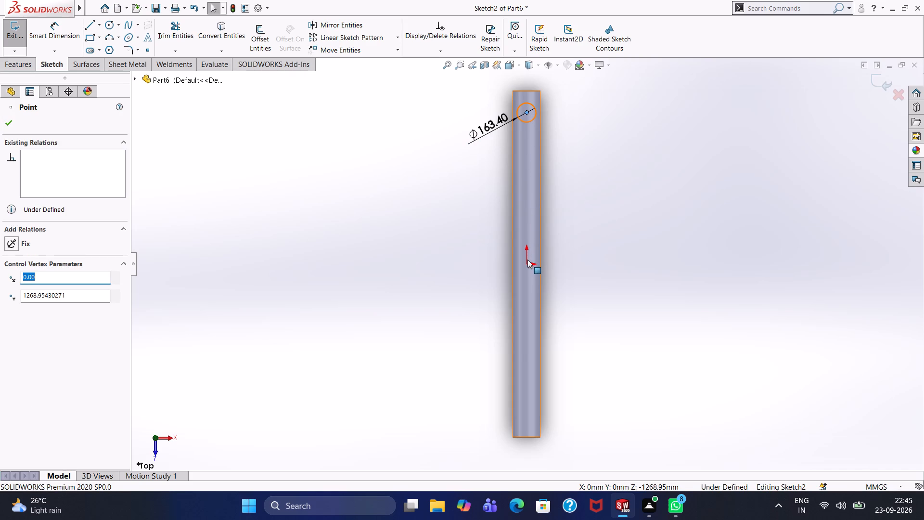
left_click(527, 263, "ctrl")
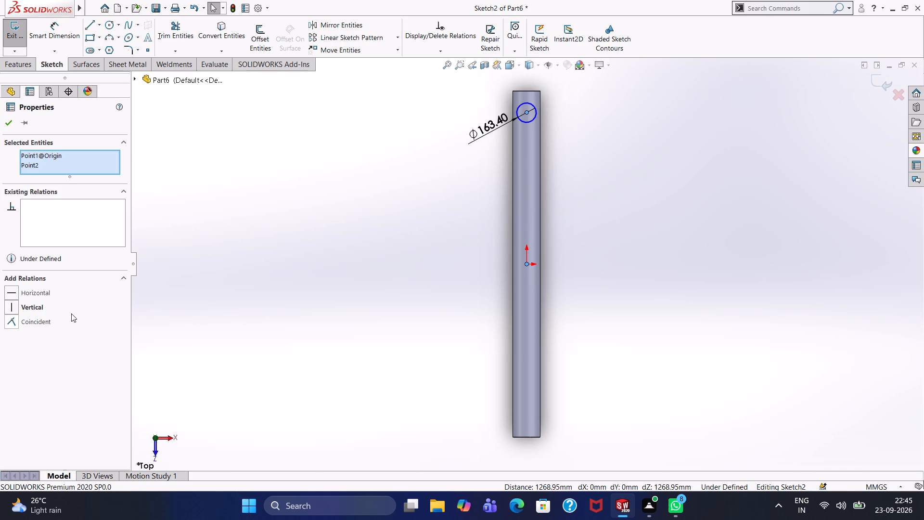
left_click(38, 307, "ctrl")
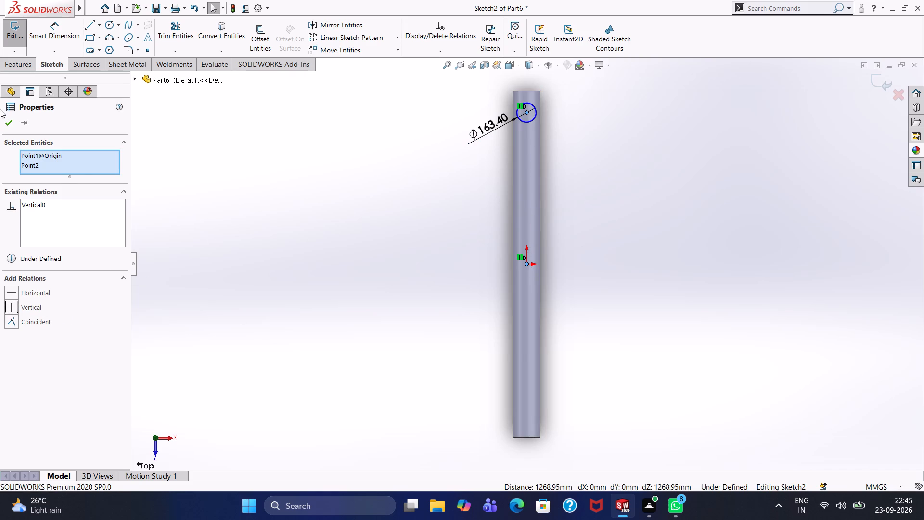
left_click(10, 124)
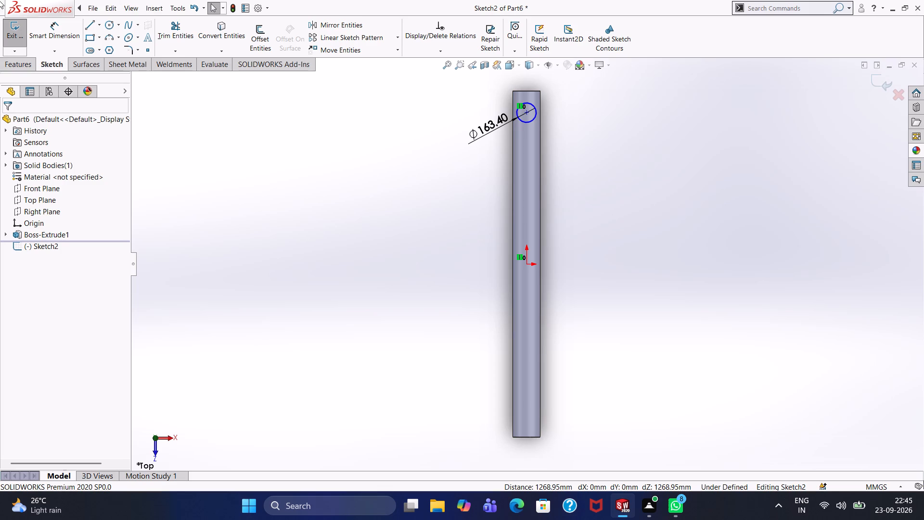
Move the circle's diameter dimension clear of the cylinder and set the diameter to 115 mm.
left_click_drag(478, 128, 473, 122)
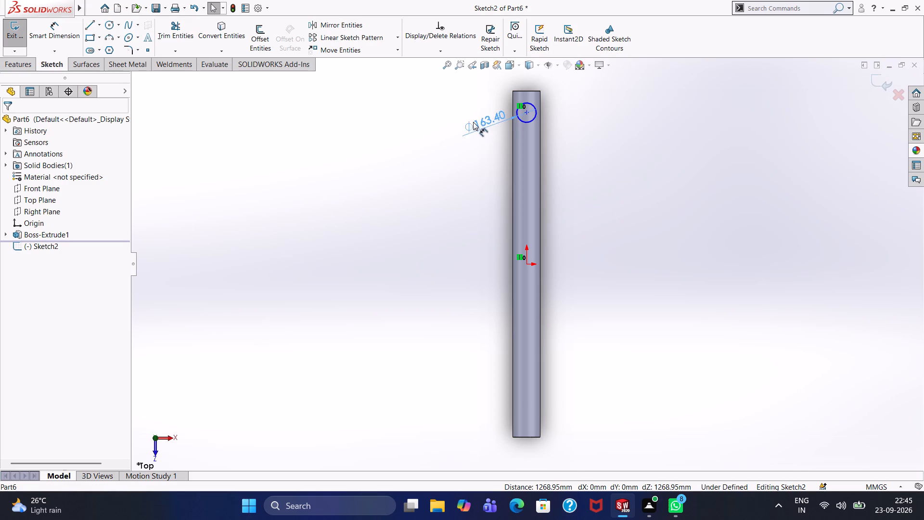
left_click_drag(473, 122, 470, 117)
double_click(489, 117)
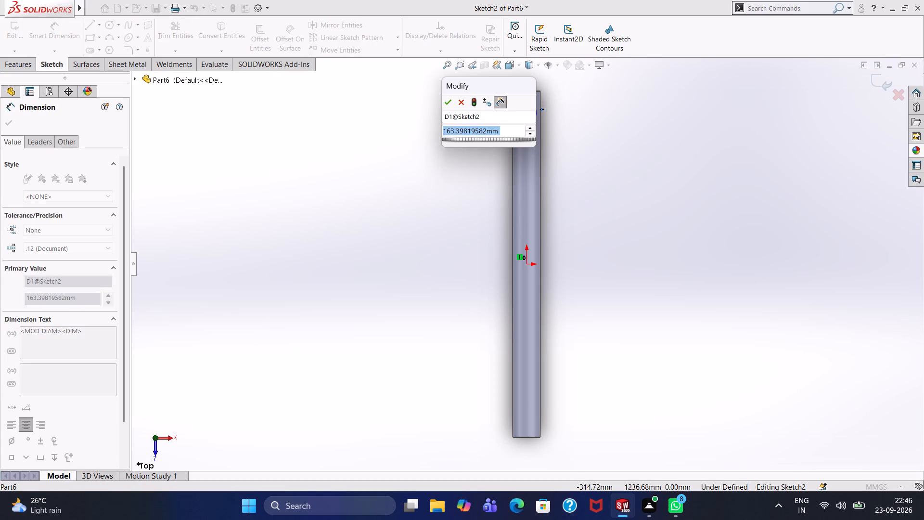
type("115")
key("Return")
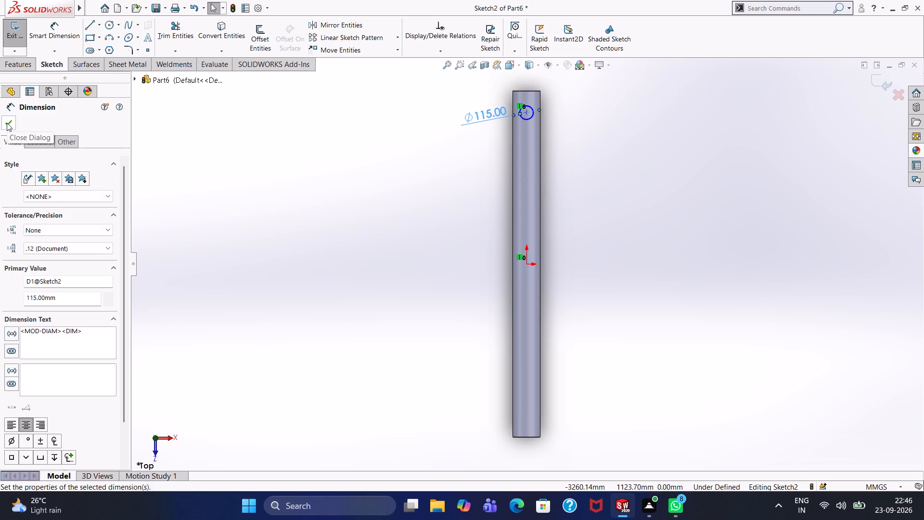
left_click(7, 123)
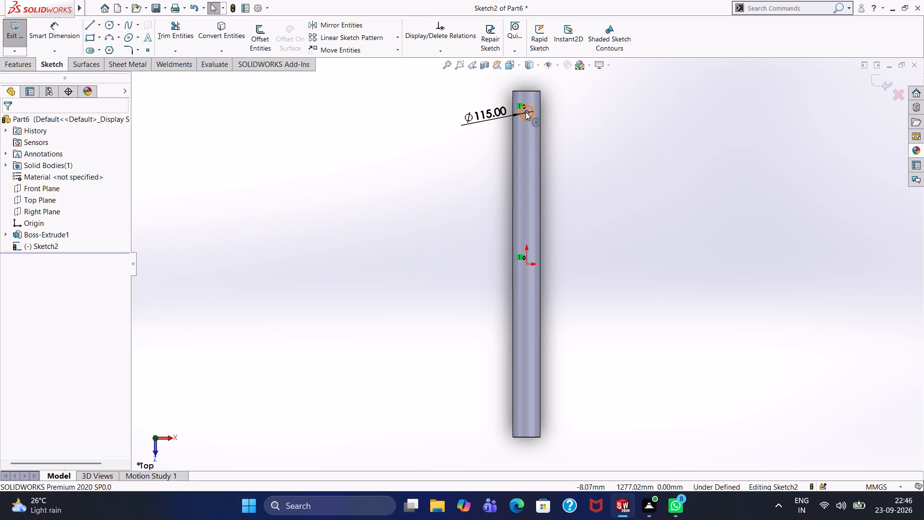
Dimension the distance from the circle's centre to the origin and set it to 1305 mm.
left_click(526, 112)
left_click(66, 25)
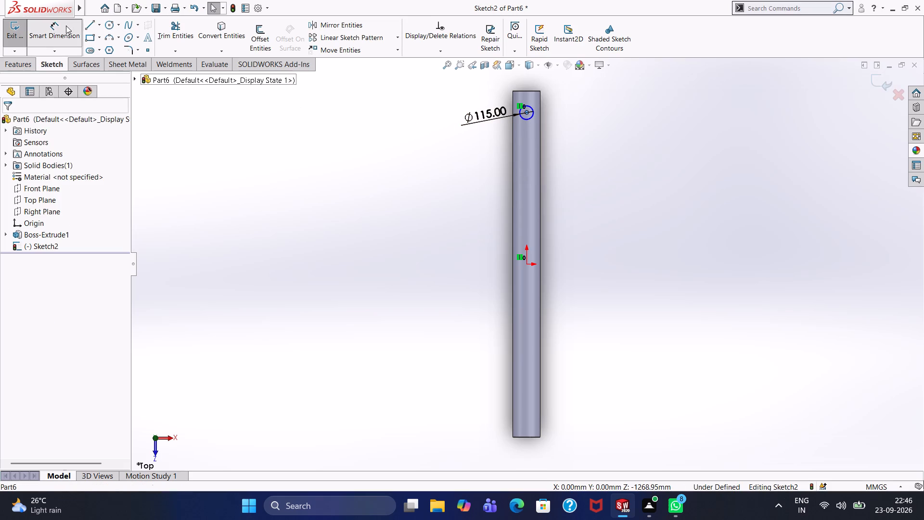
left_click(527, 112)
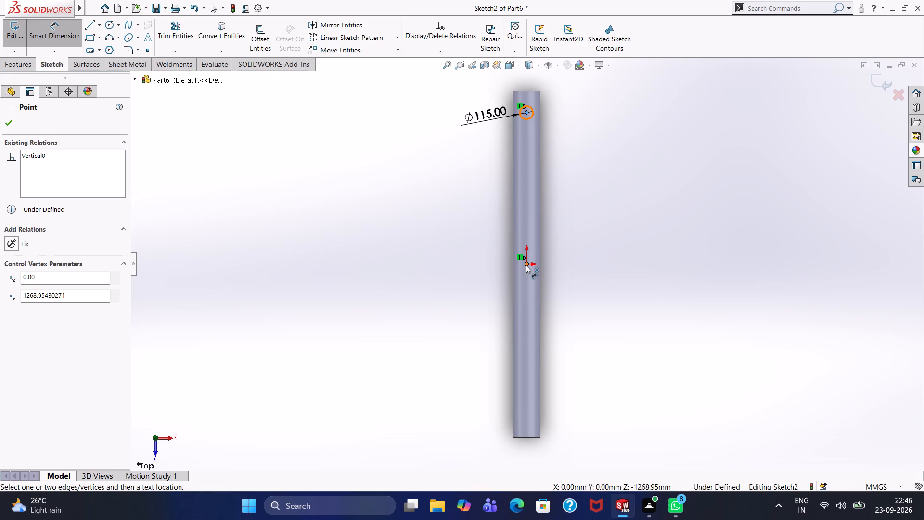
left_click(526, 265)
left_click(429, 198)
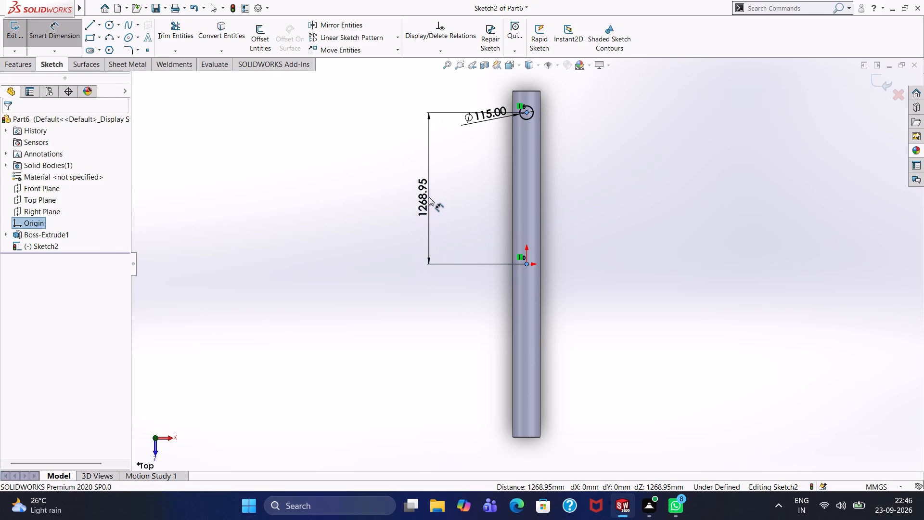
type("1305")
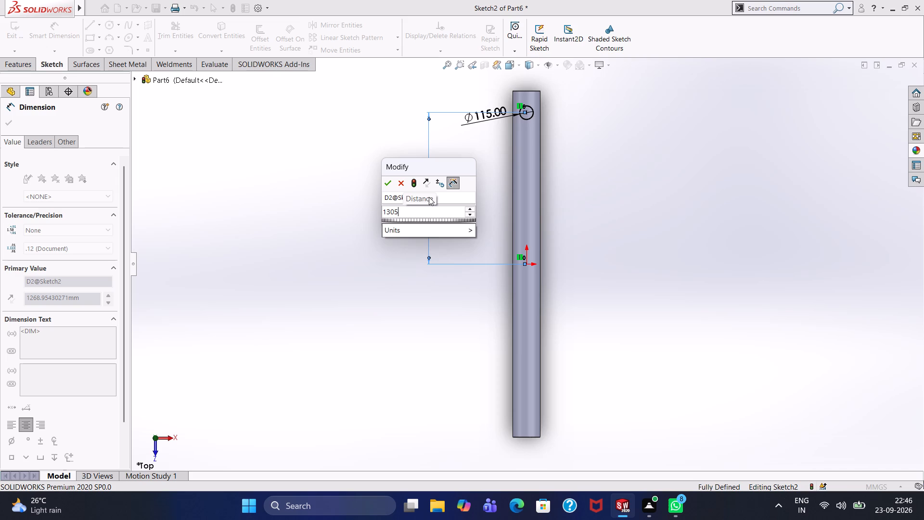
key("Return")
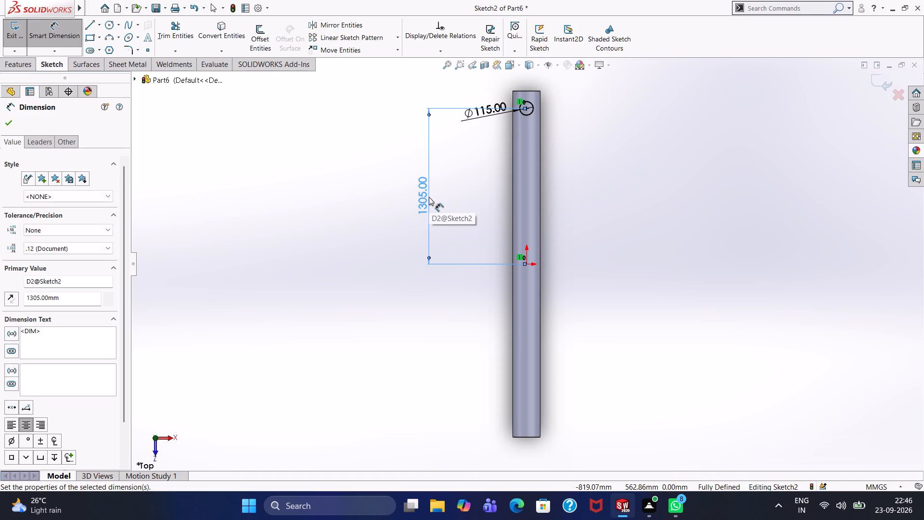
left_click(11, 126)
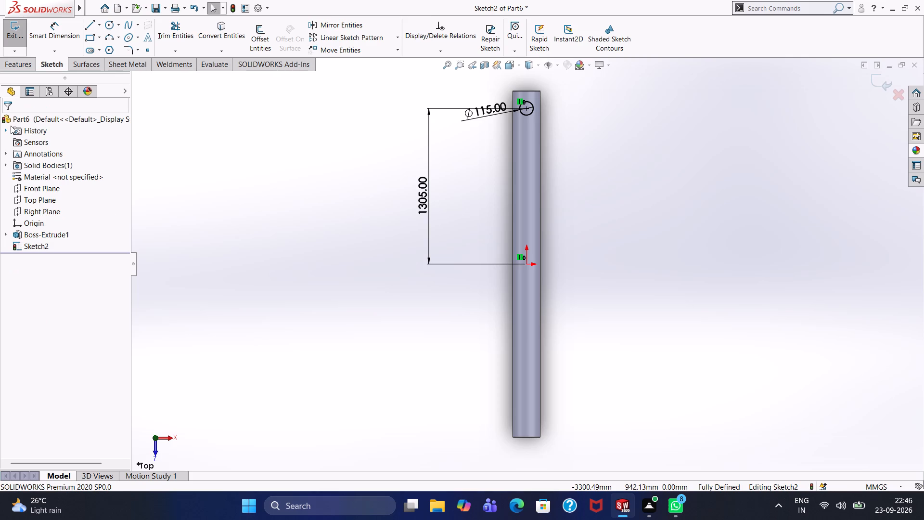
Cut-extrude the 115 mm circle through the cylinder using a Mid Plane end condition with a depth of 2900 mm.
left_click(30, 59)
left_click(163, 31)
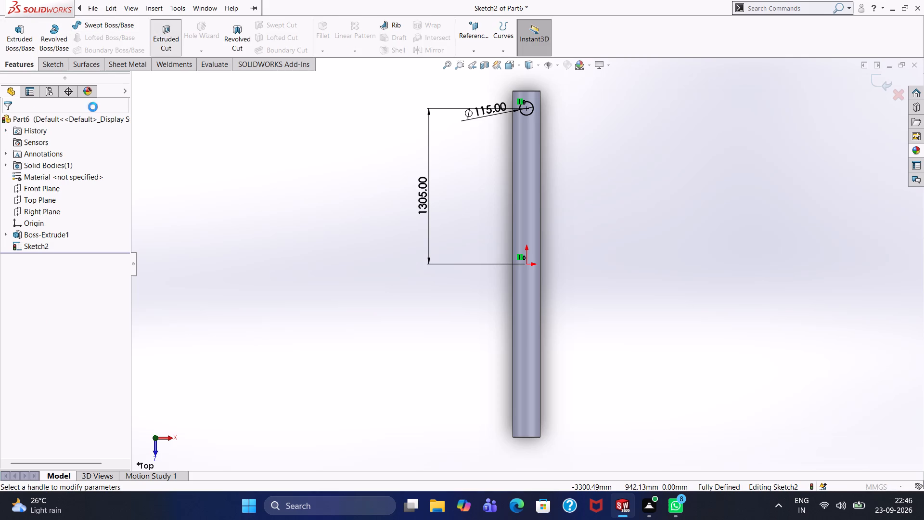
left_click(59, 190)
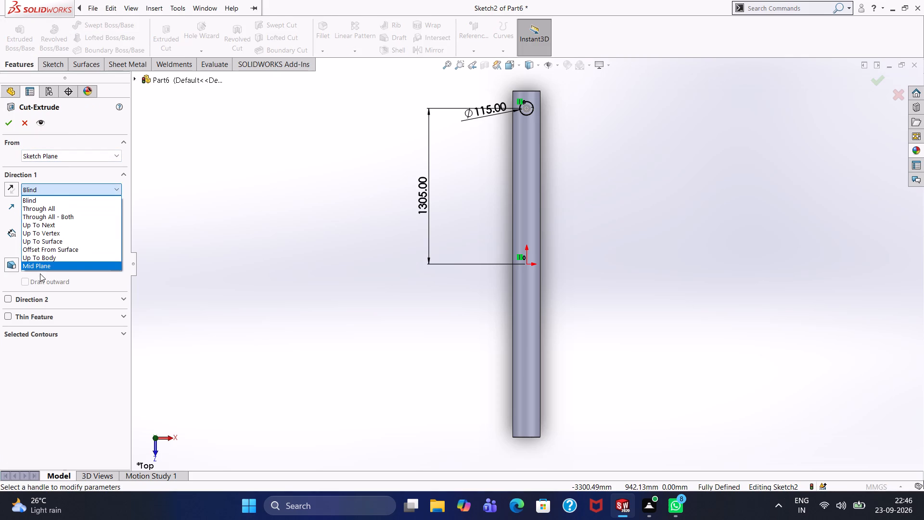
left_click(38, 270)
left_click(50, 268)
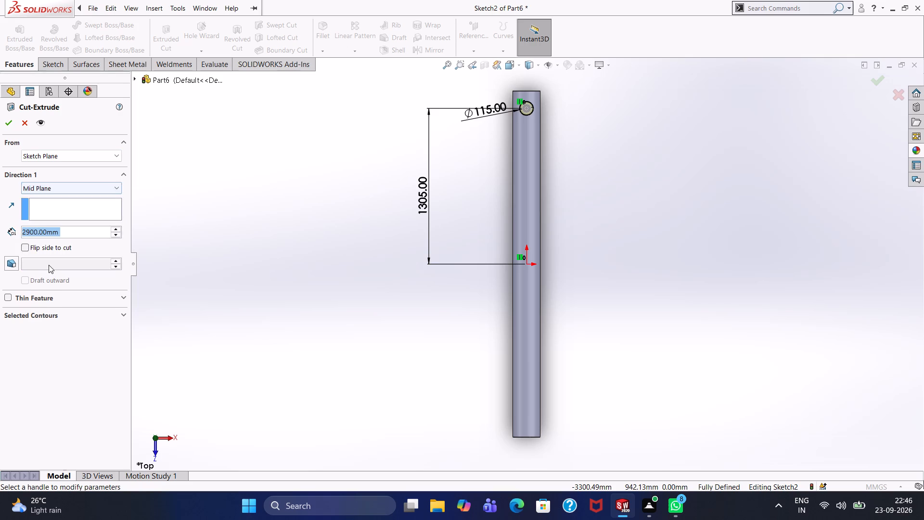
left_click(13, 125)
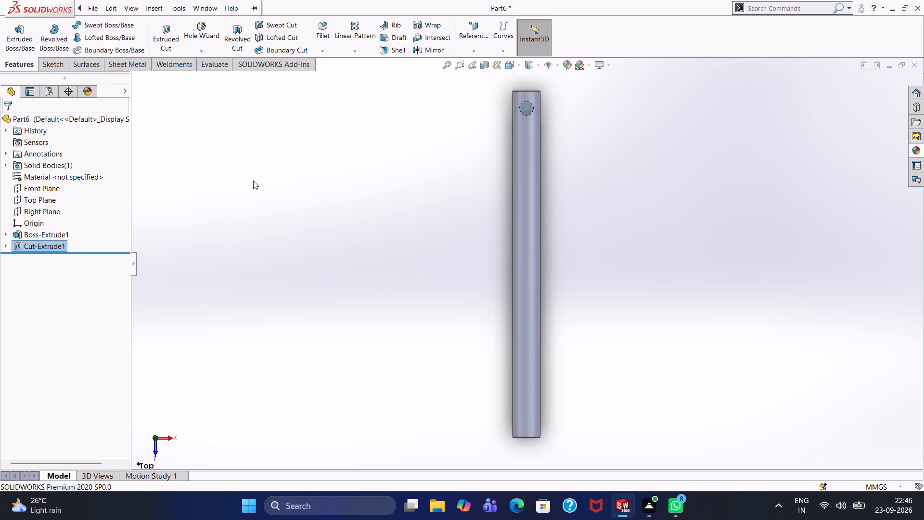
On the Right Plane, sketch a horizontal centreline about 1032 mm long from the midpoint of the cylinder's end edge nearest the cross hole.
left_click(385, 144)
scroll(385, 144, "down", 1)
middle_click_drag(385, 144, 349, 153)
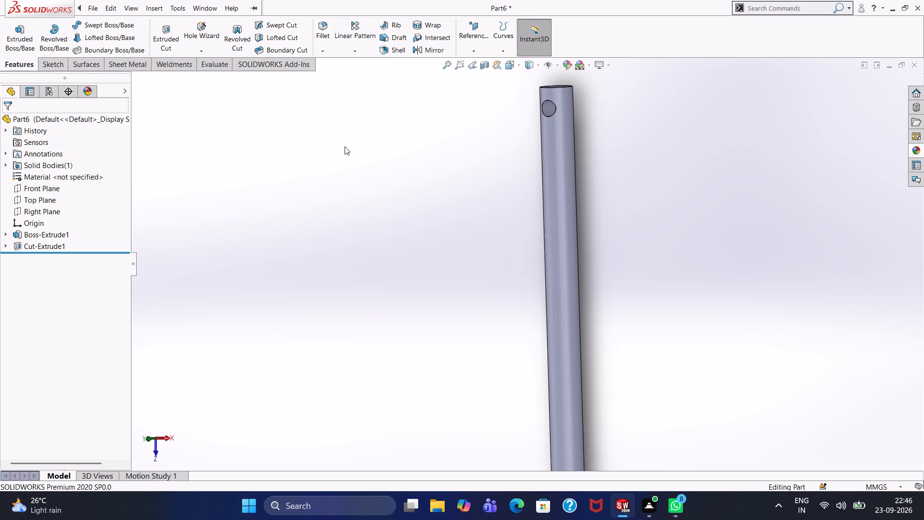
left_click(49, 213)
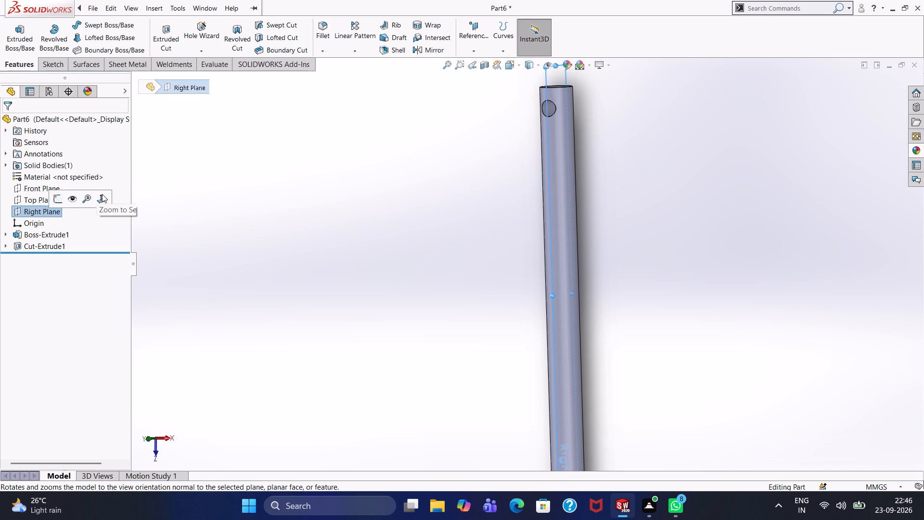
left_click(102, 194)
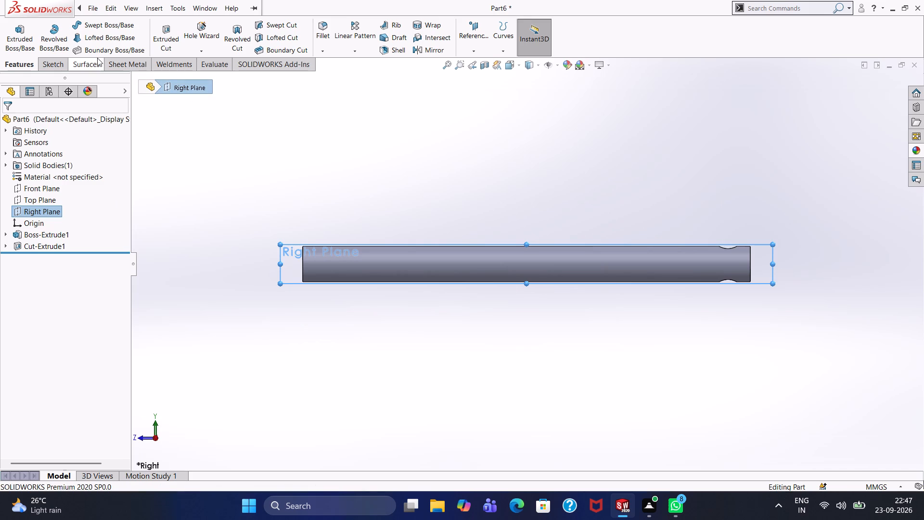
left_click(65, 59)
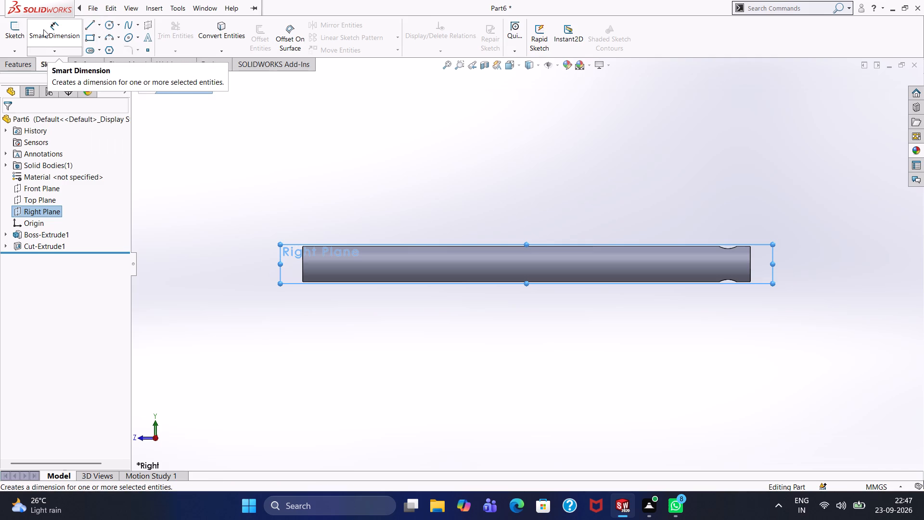
left_click(25, 29)
left_click(95, 26)
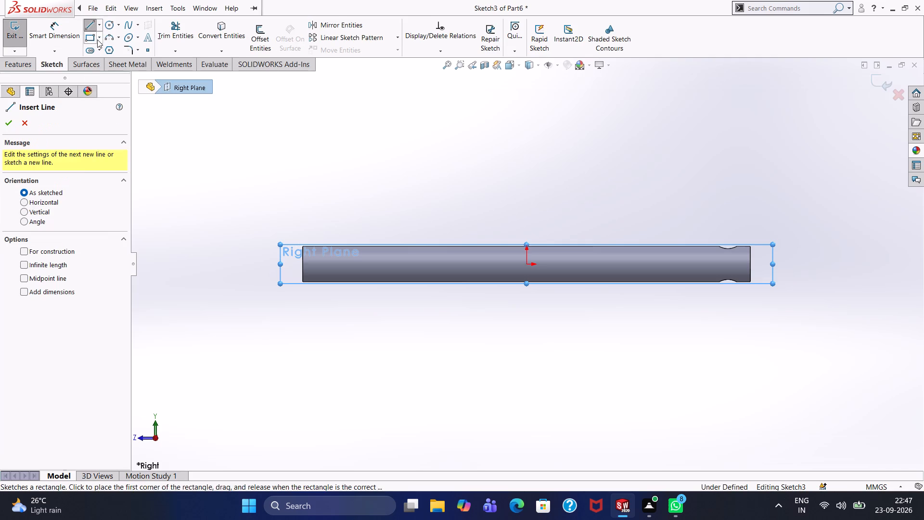
left_click(100, 24)
left_click(100, 51)
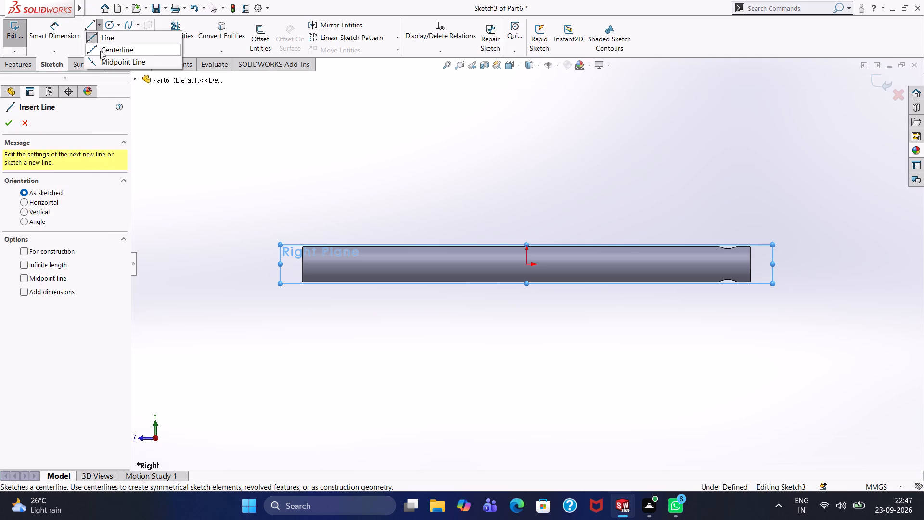
left_click(750, 264)
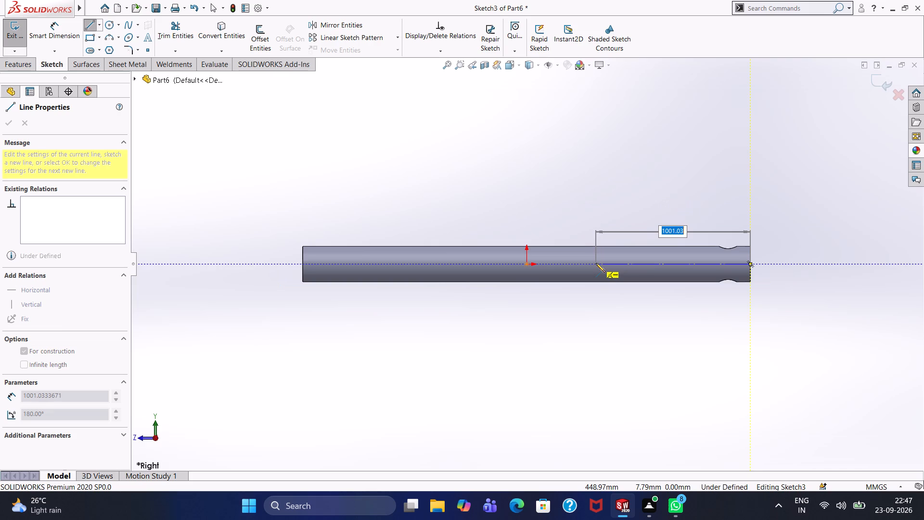
left_click(591, 263)
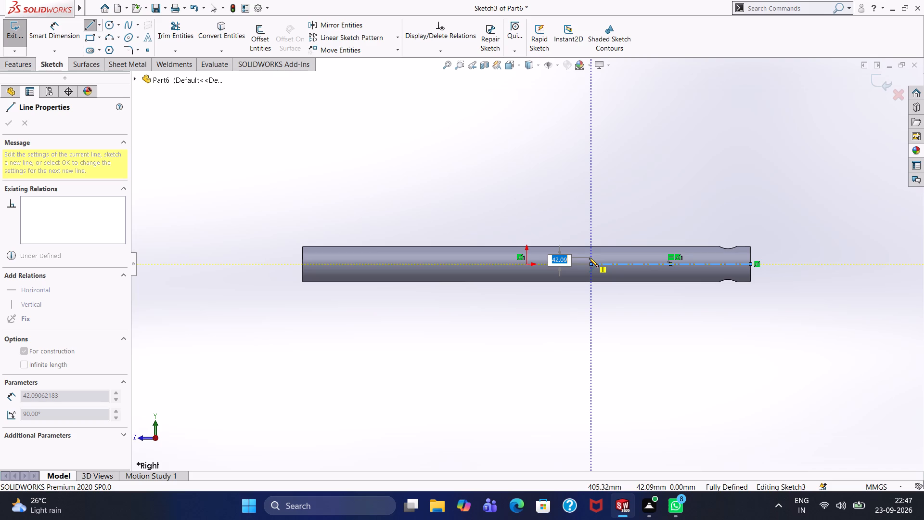
right_click(345, 107)
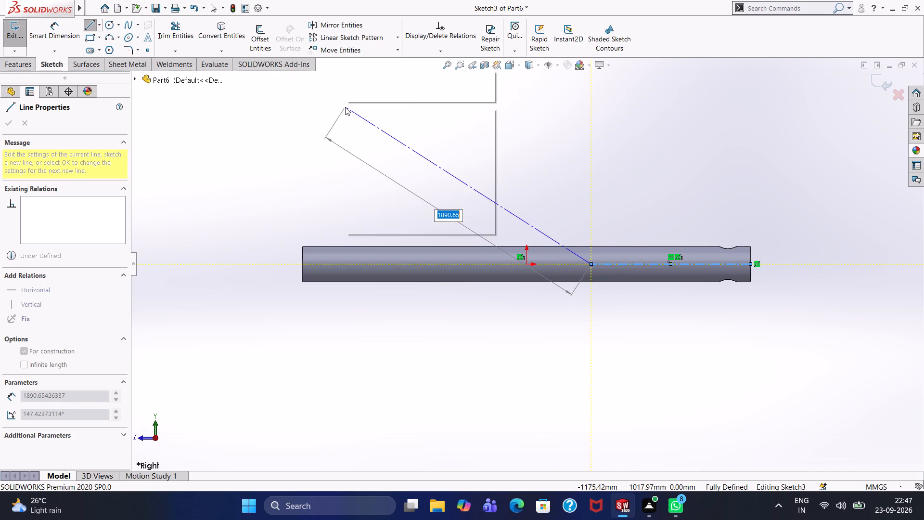
left_click(357, 115)
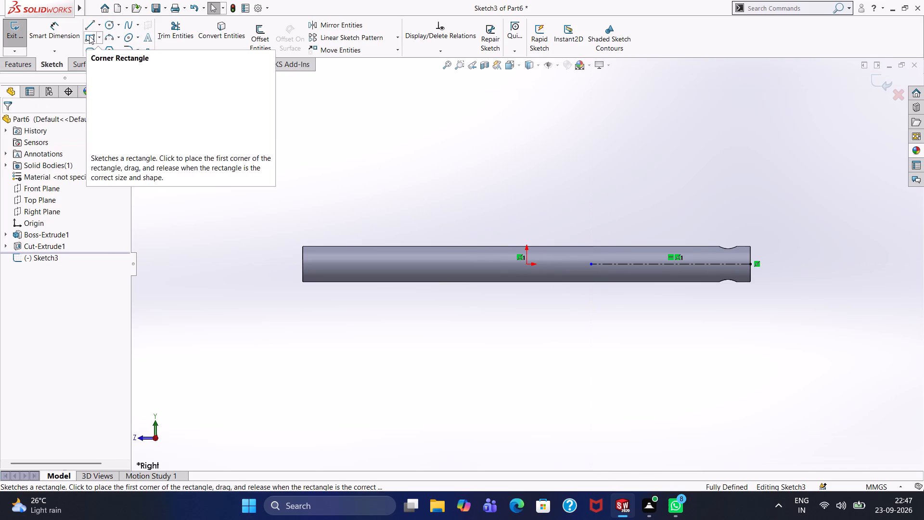
Sketch a corner rectangle about 406 mm by 165 mm above the centreline, overlapping the cylinder's upper edge and ending at the end face.
left_click(89, 36)
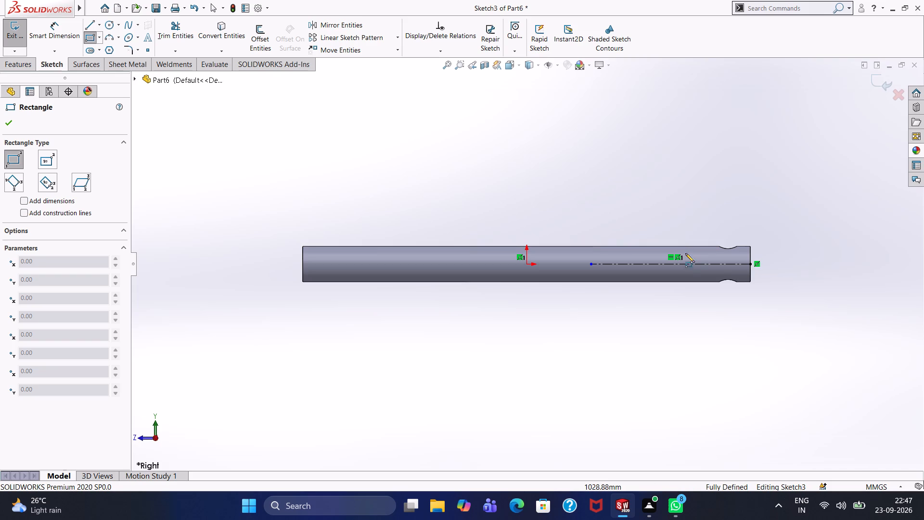
left_click(688, 257)
left_click(751, 232)
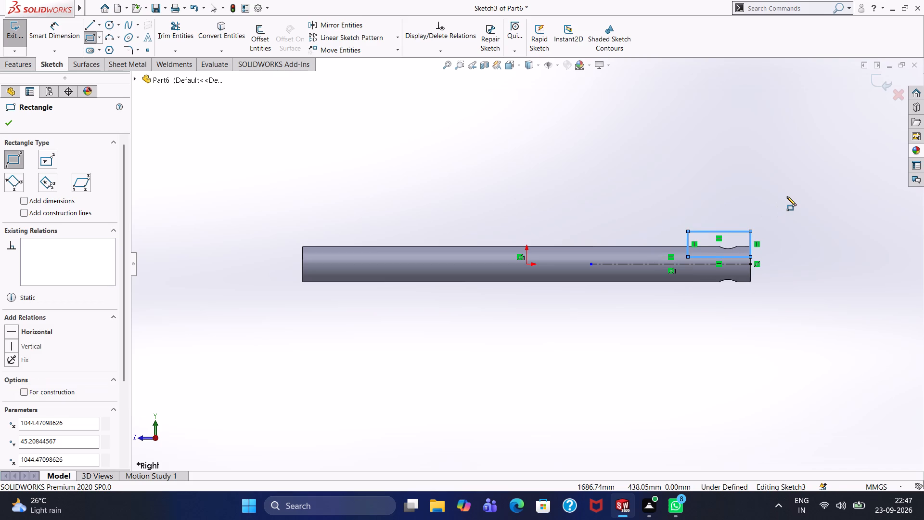
right_click(787, 196)
left_click(790, 199)
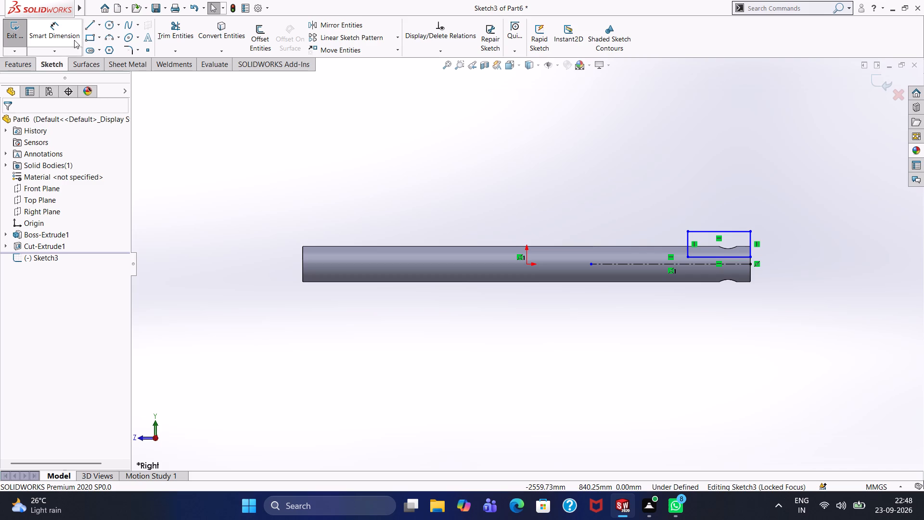
Dimension the distance between the rectangle's lower edge and the centreline and set it to 71.25 mm.
left_click(65, 26)
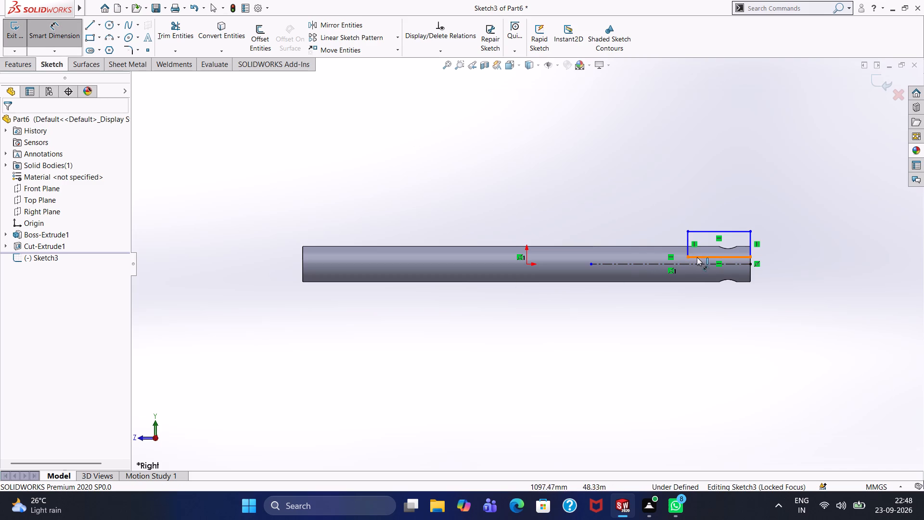
left_click(697, 257)
left_click(697, 263)
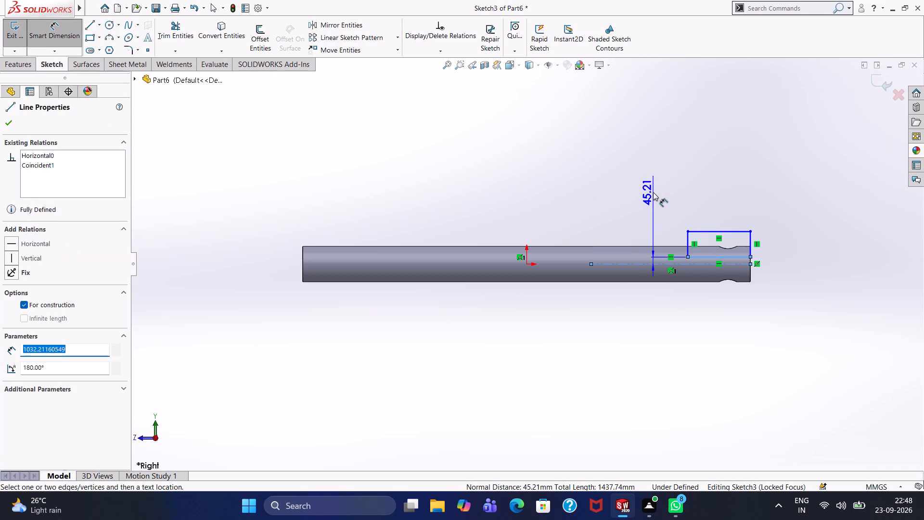
left_click(653, 192)
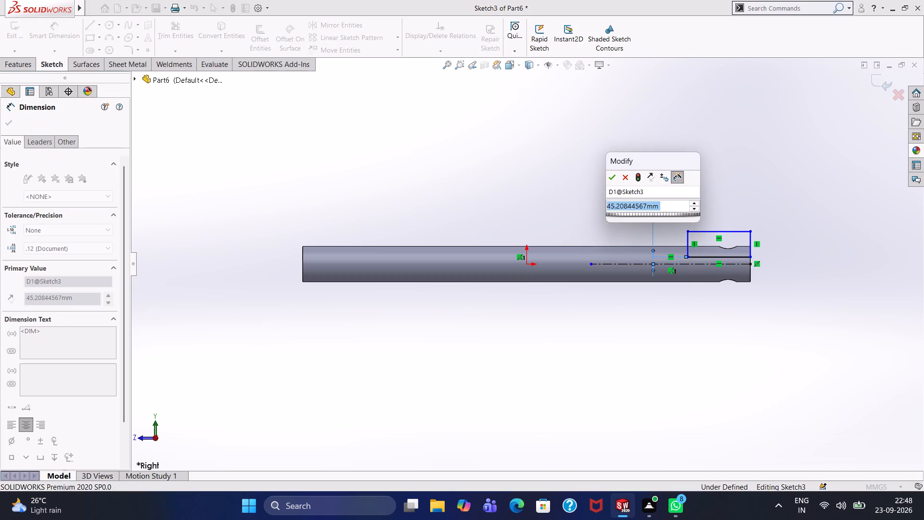
key("7")
key("1")
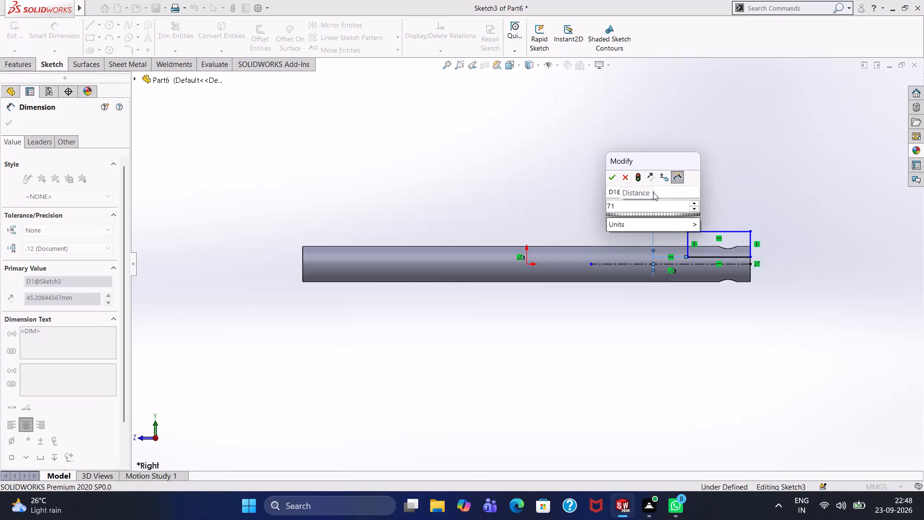
type(".25")
key("Return")
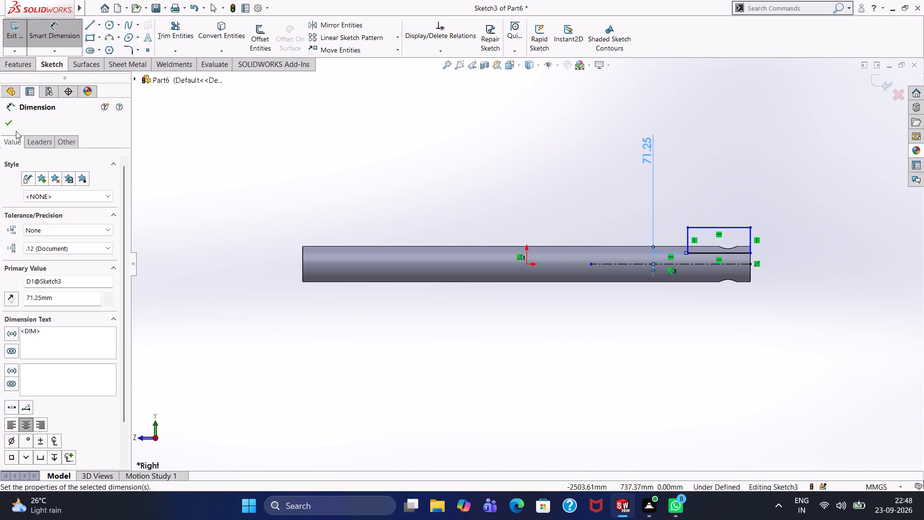
left_click(13, 127)
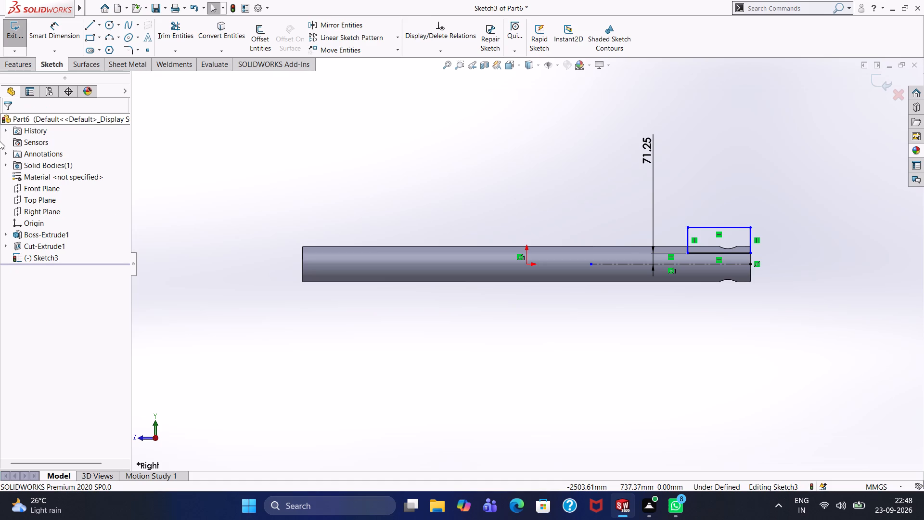
Mirror all four lines of the rectangle about the horizontal centreline, keeping the original.
left_click(63, 34)
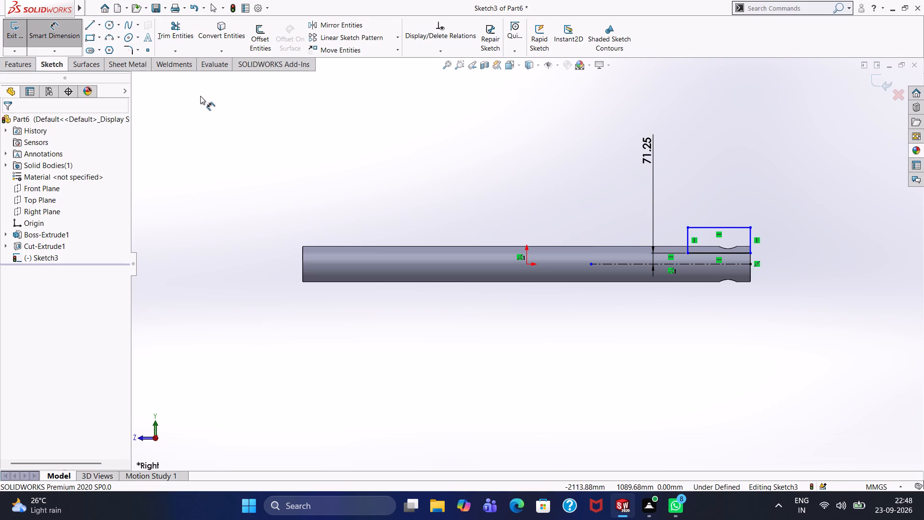
left_click(346, 26)
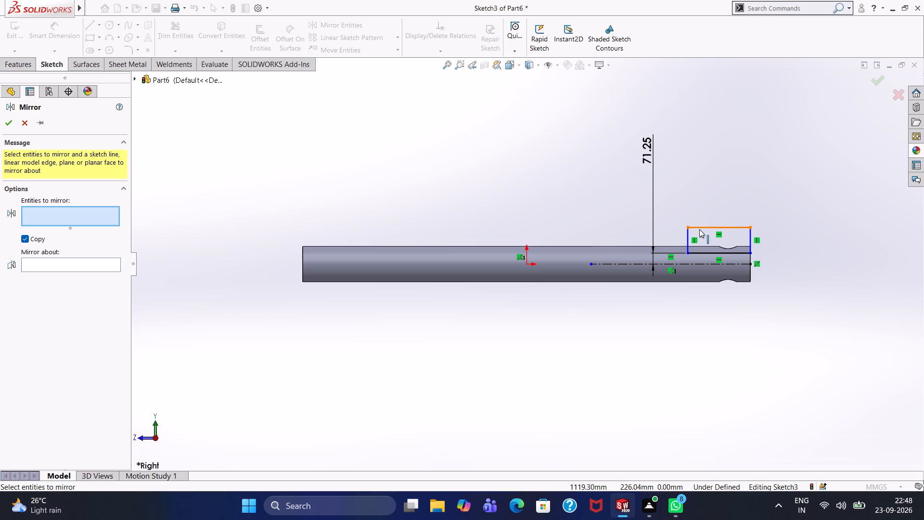
left_click(701, 227)
left_click(687, 236)
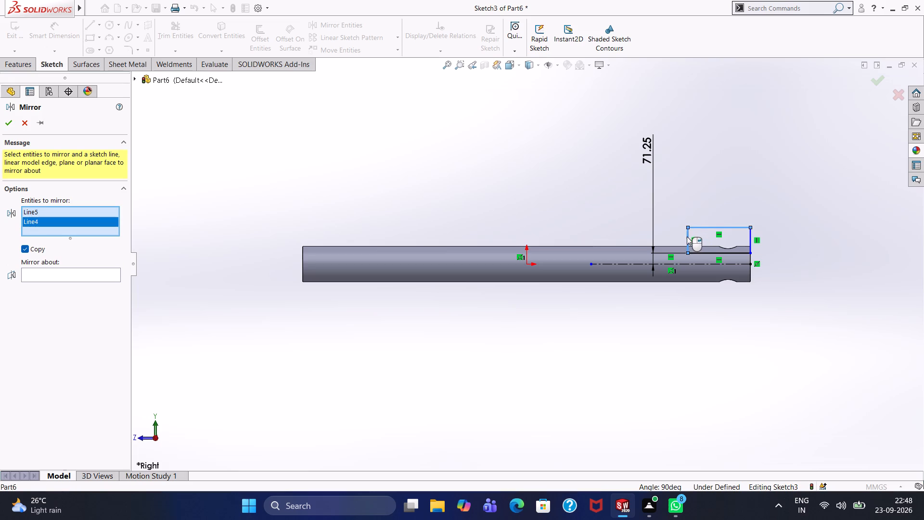
left_click(703, 252)
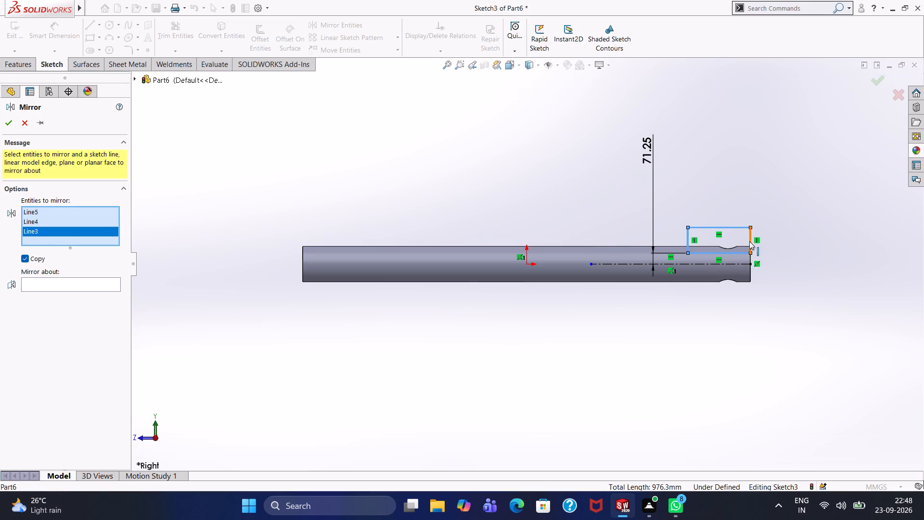
left_click(749, 241)
left_click(37, 290)
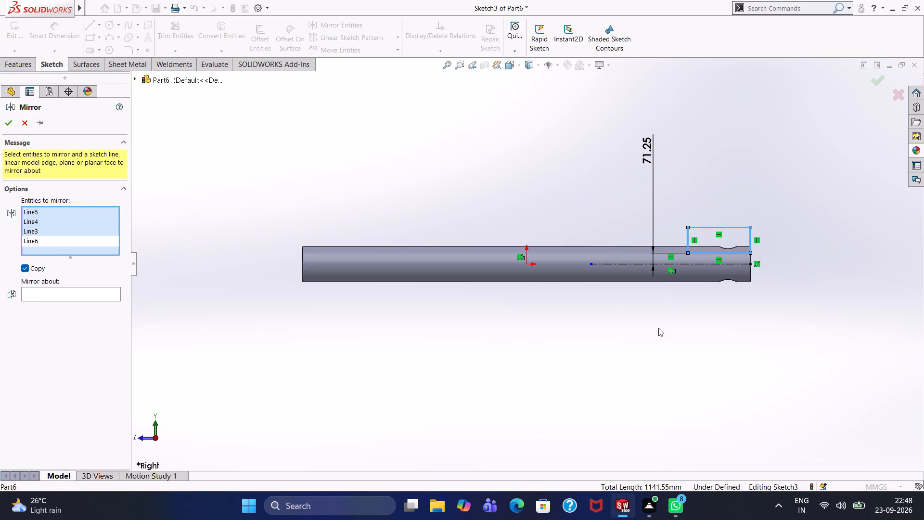
left_click(698, 264)
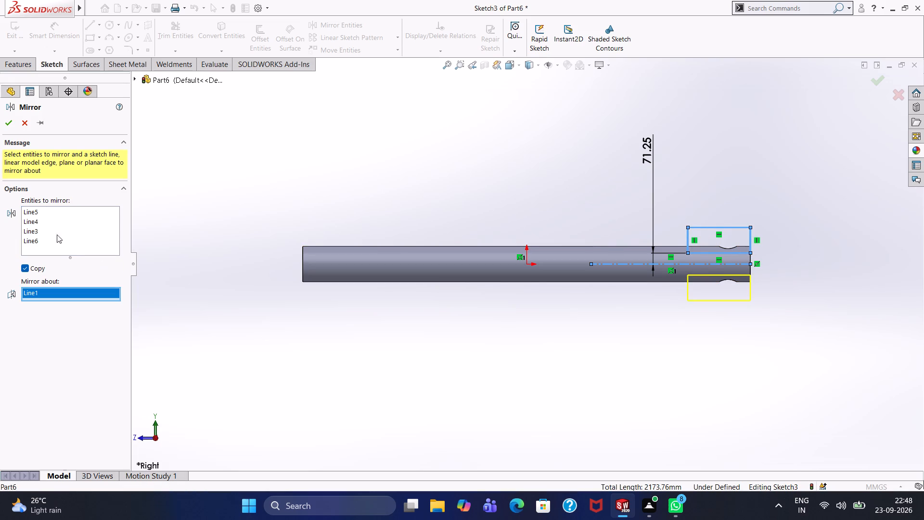
left_click(8, 123)
left_click(443, 169)
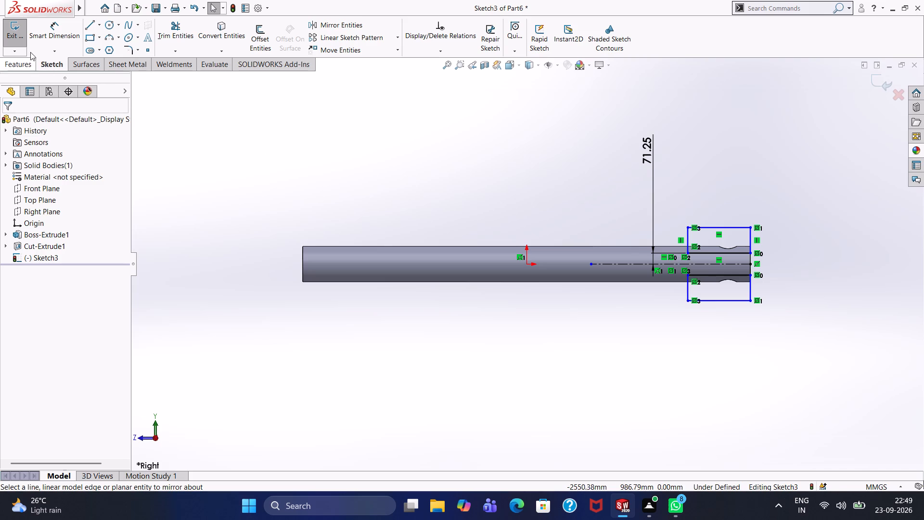
Dimension the length of the upper rectangle's top edge and set it to 365 mm.
left_click(46, 24)
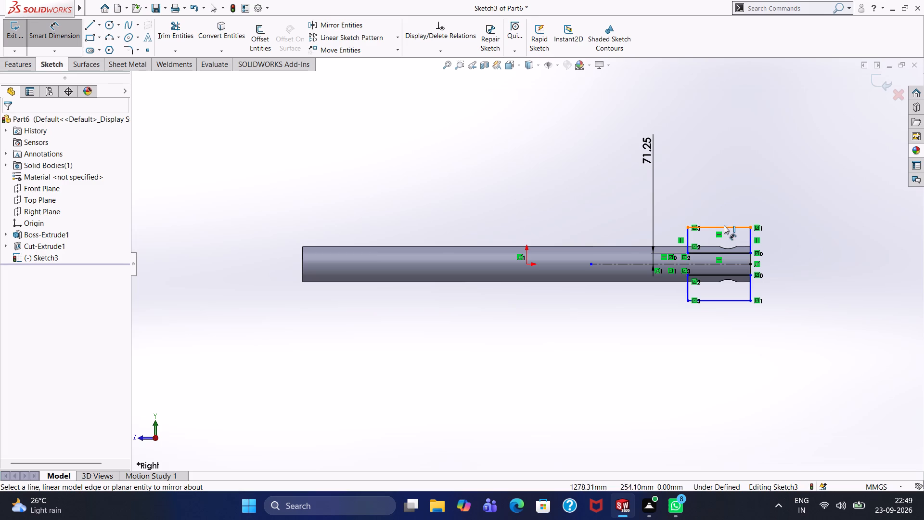
left_click(724, 225)
left_click(721, 194)
type("360")
key("BackSpace")
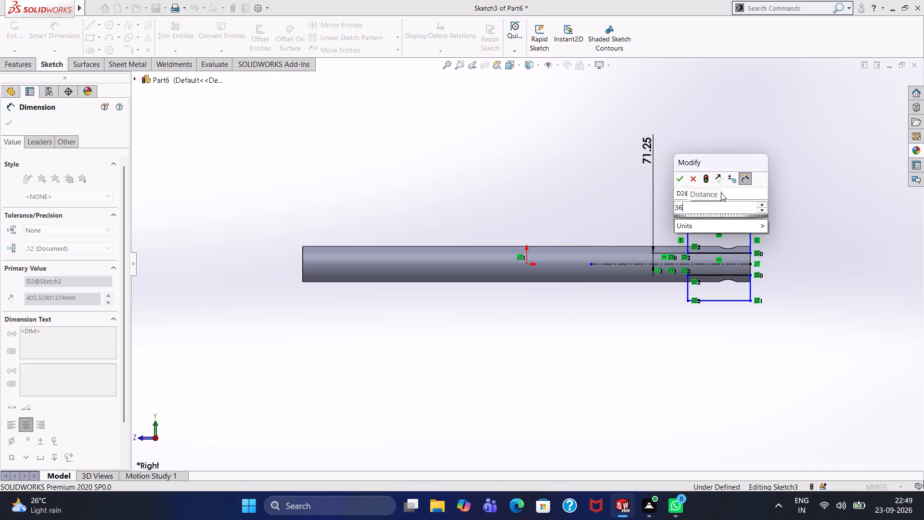
key("5")
key("Return")
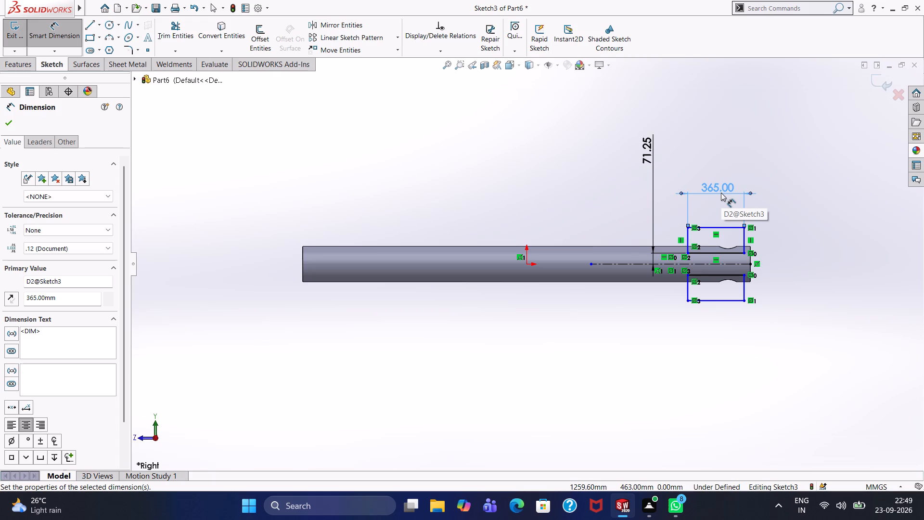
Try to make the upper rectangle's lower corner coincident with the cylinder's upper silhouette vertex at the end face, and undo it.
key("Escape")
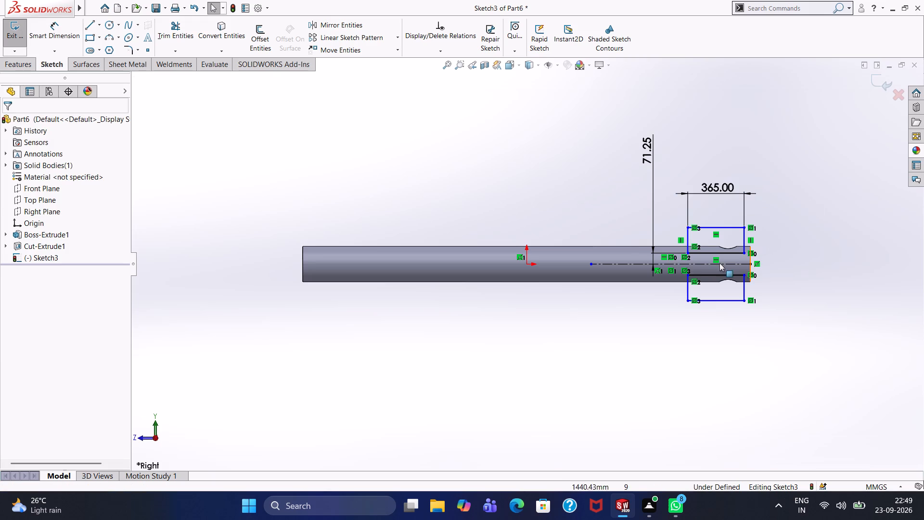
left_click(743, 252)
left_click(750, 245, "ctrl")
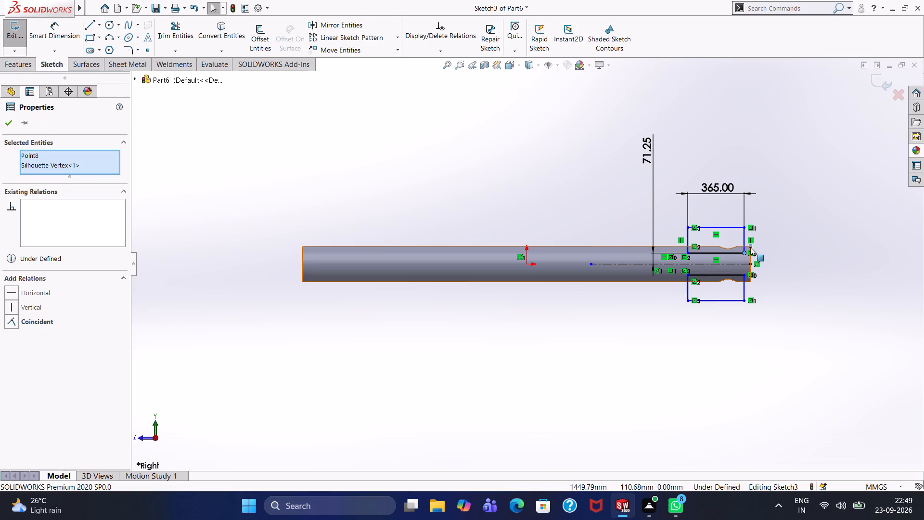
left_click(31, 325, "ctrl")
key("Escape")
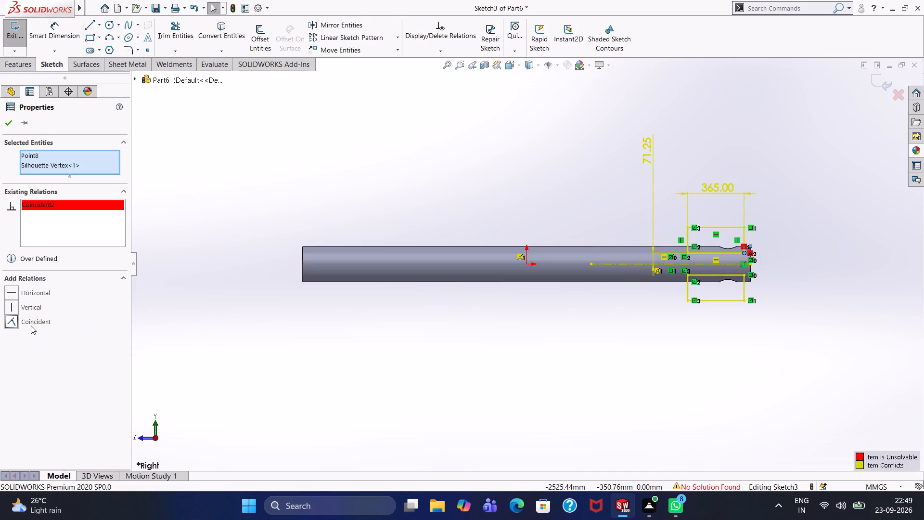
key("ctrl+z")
Undo the 365 mm length dimension and the mirrored copy of the rectangle.
key("ctrl+z")
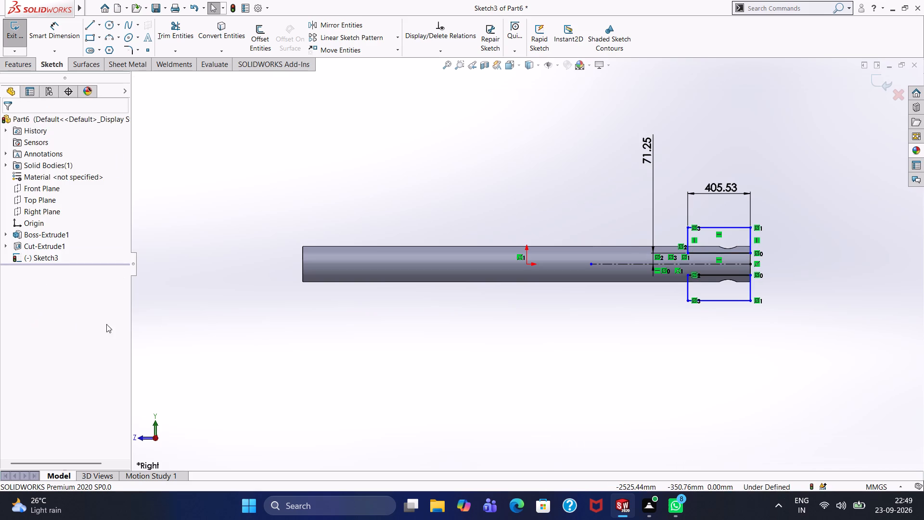
key("ctrl+z")
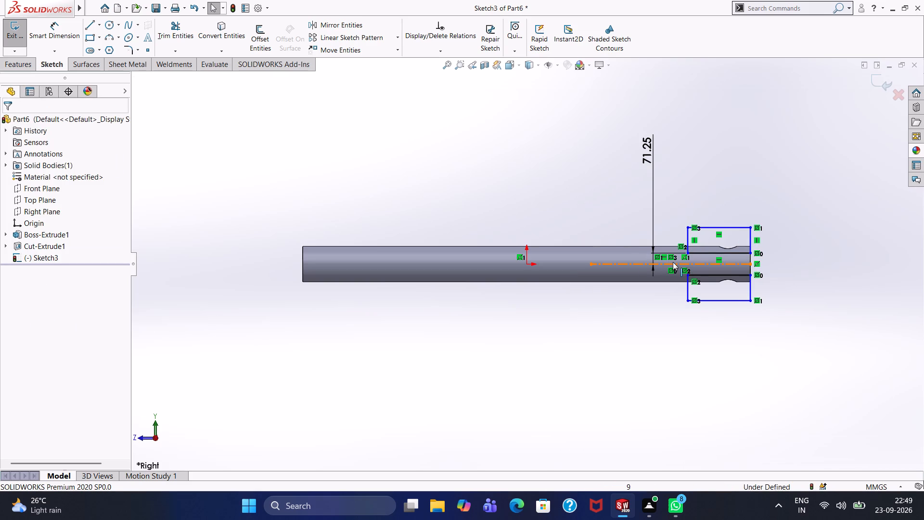
key("ctrl+z")
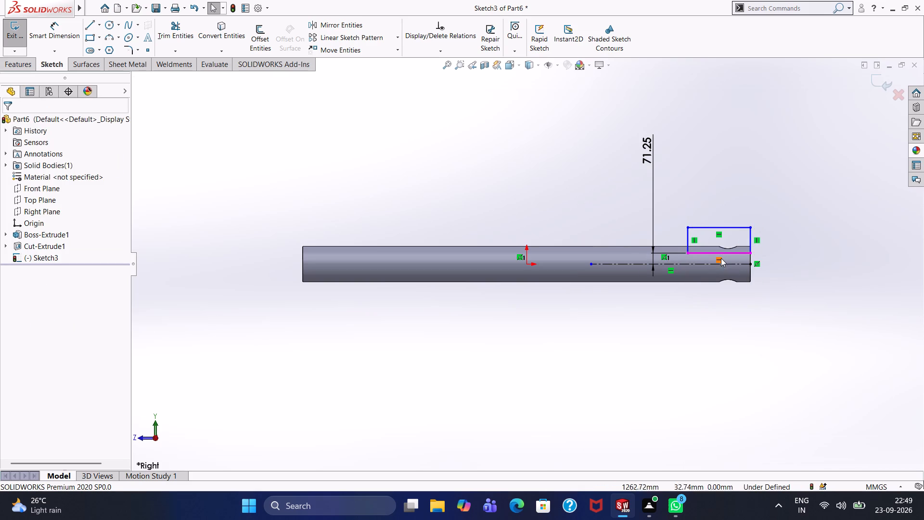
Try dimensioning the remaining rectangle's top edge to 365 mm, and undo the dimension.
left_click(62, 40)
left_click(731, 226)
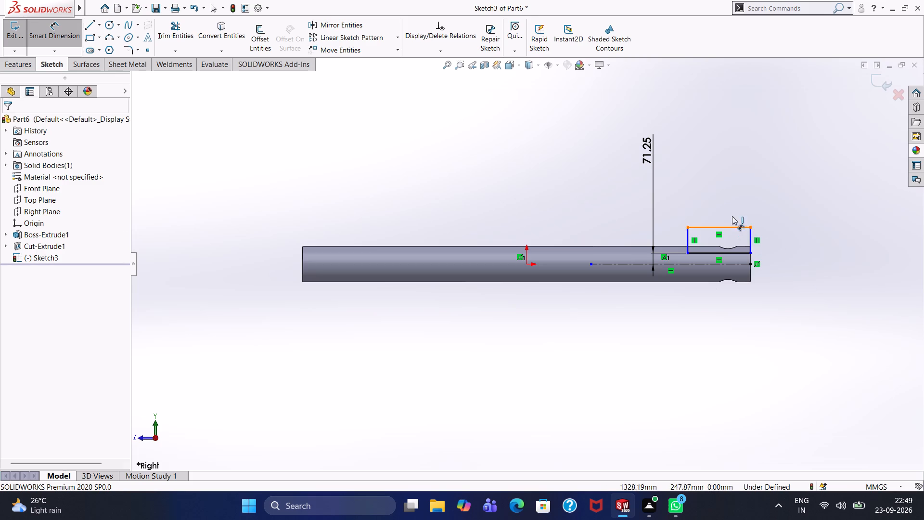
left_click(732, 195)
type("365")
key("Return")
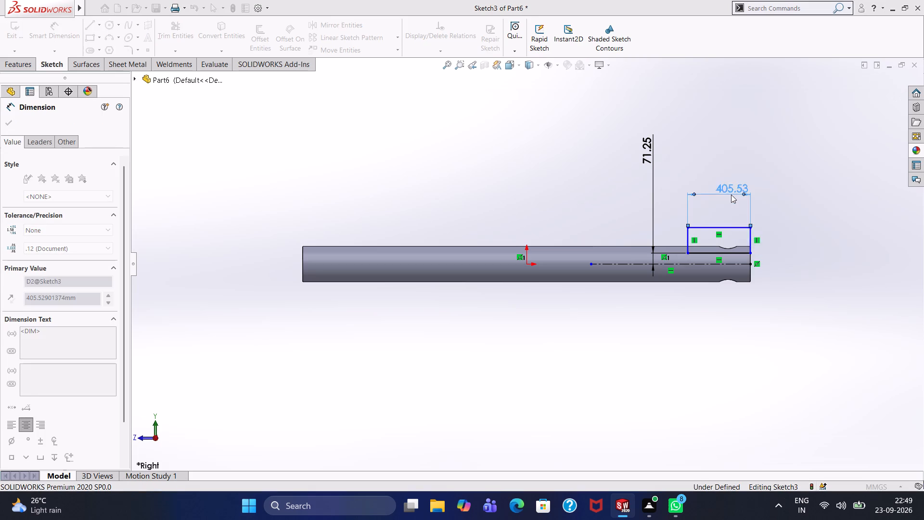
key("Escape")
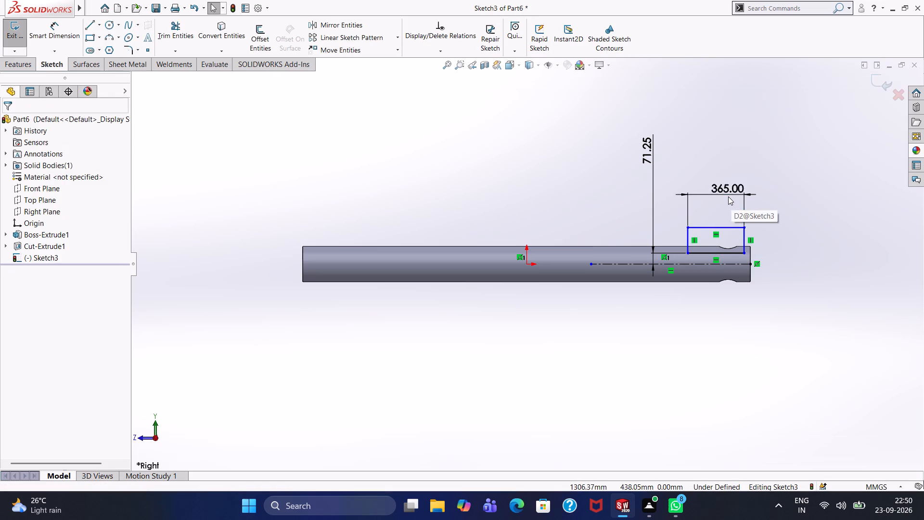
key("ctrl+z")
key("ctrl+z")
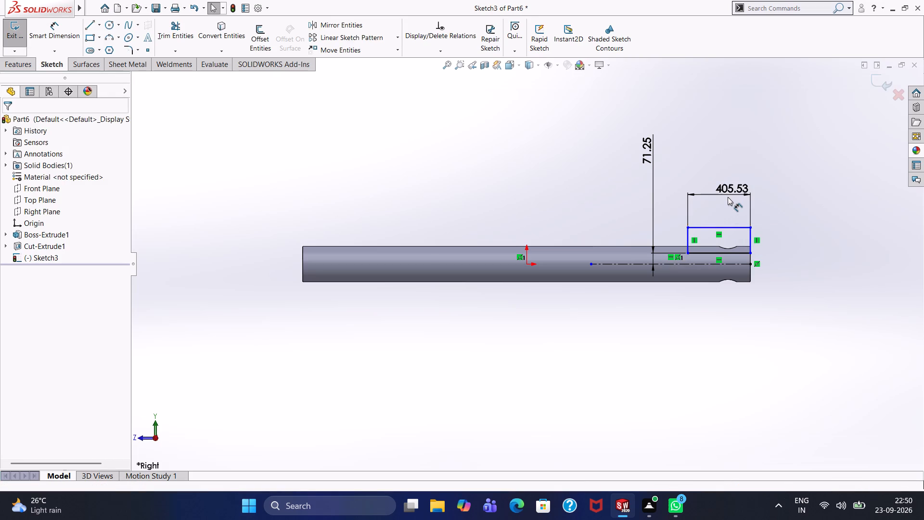
Undo the 71.25 mm distance dimension between the rectangle's lower edge and the centreline.
key("ctrl+z")
key("ctrl+z")
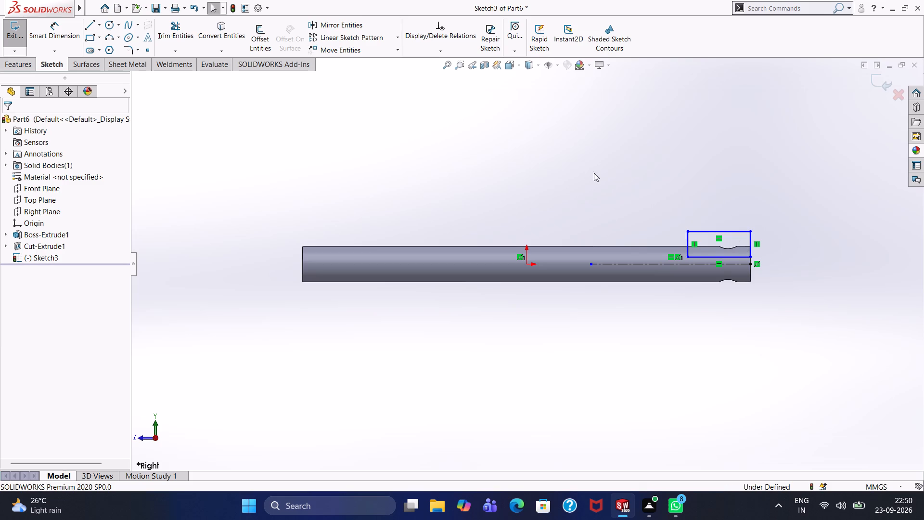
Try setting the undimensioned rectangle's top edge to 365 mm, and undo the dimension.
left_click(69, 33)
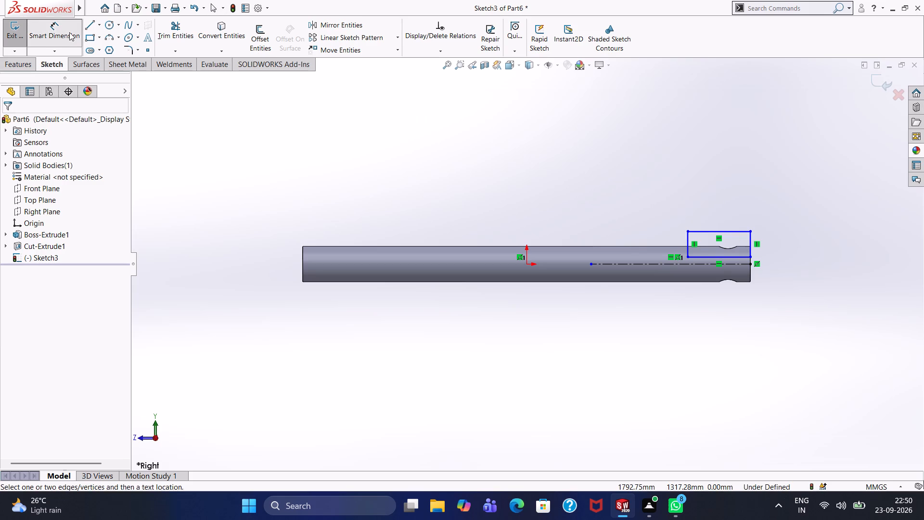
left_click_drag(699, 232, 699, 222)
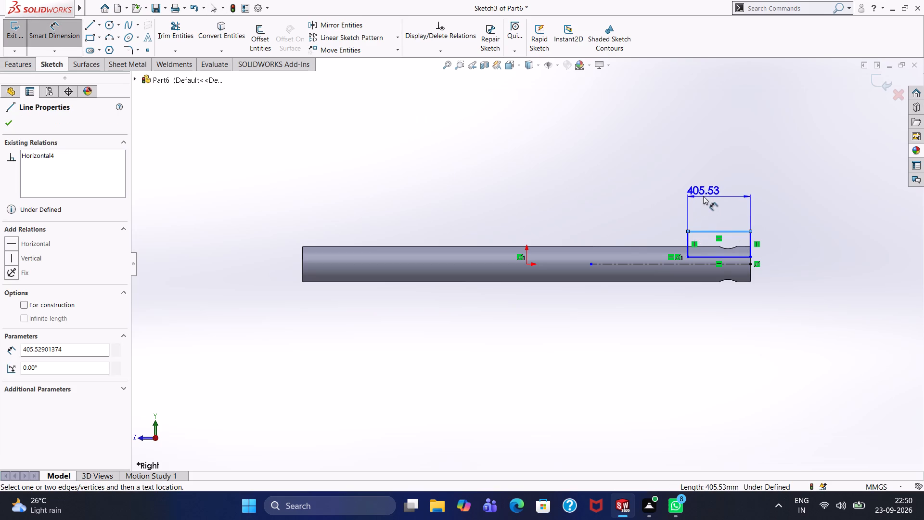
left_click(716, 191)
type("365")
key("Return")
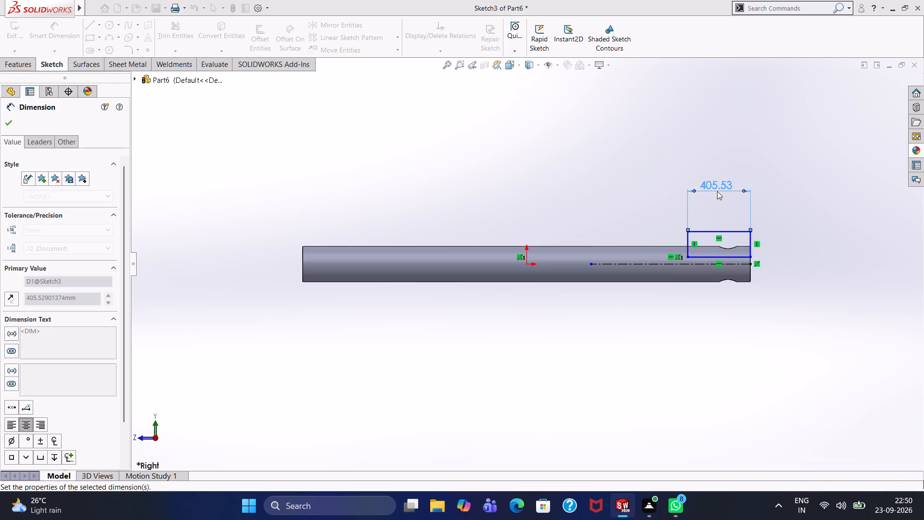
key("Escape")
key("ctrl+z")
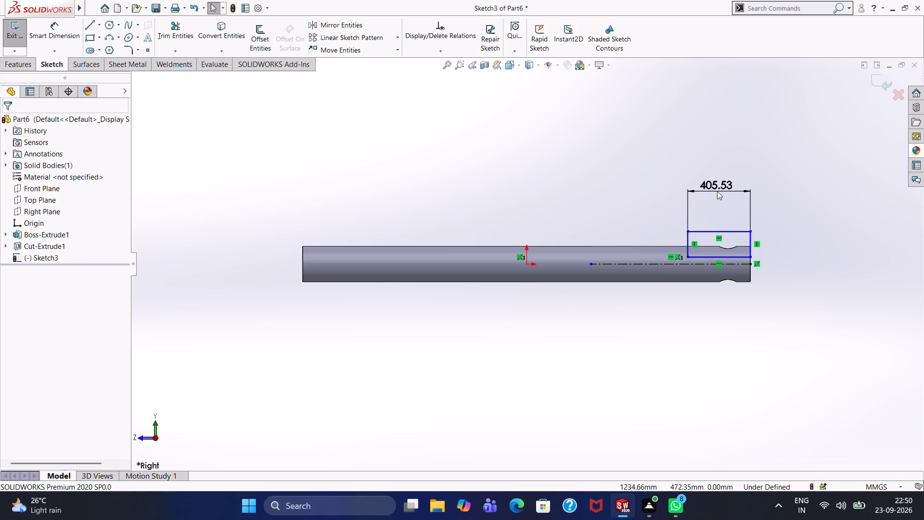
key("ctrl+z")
Undo the rectangle so that only the horizontal centreline is left in the sketch.
key("ctrl+z")
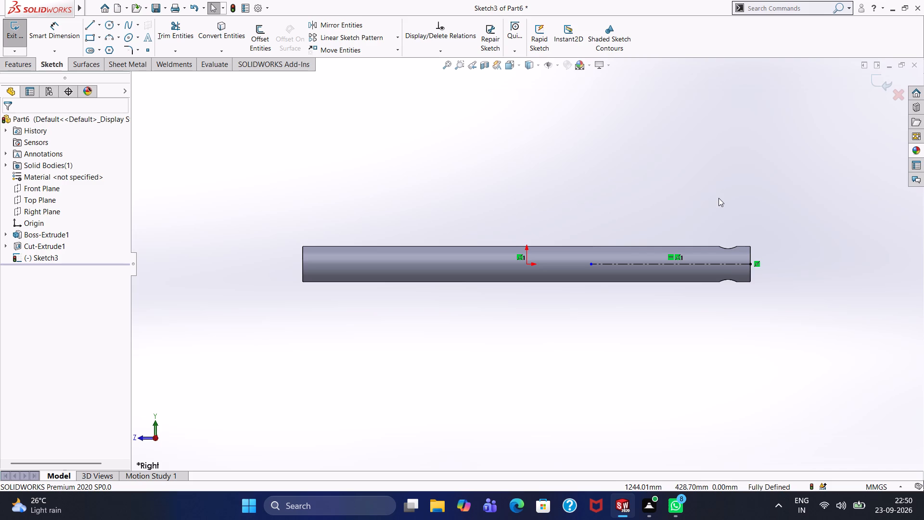
Sketch a corner rectangle about 496 mm by 181 mm above the centreline, with its lower corner snapped onto the cylinder's end face edge.
left_click(85, 37)
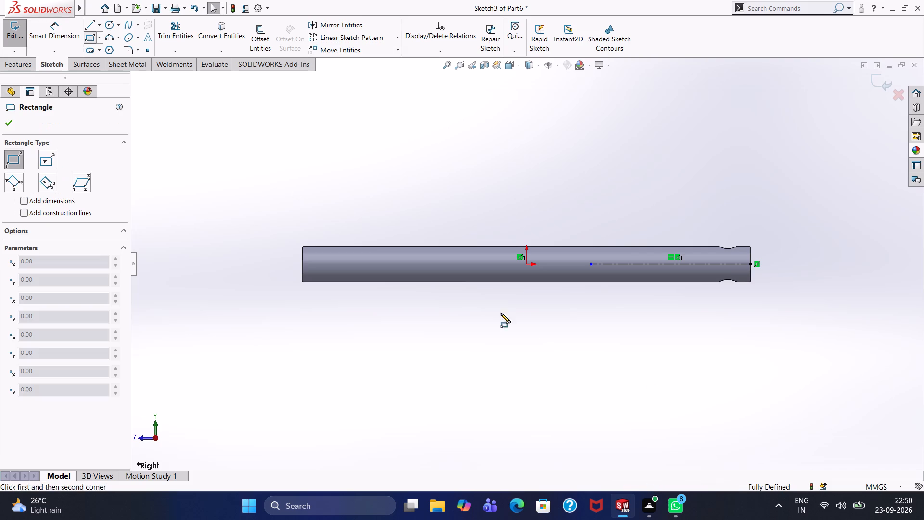
left_click(674, 230)
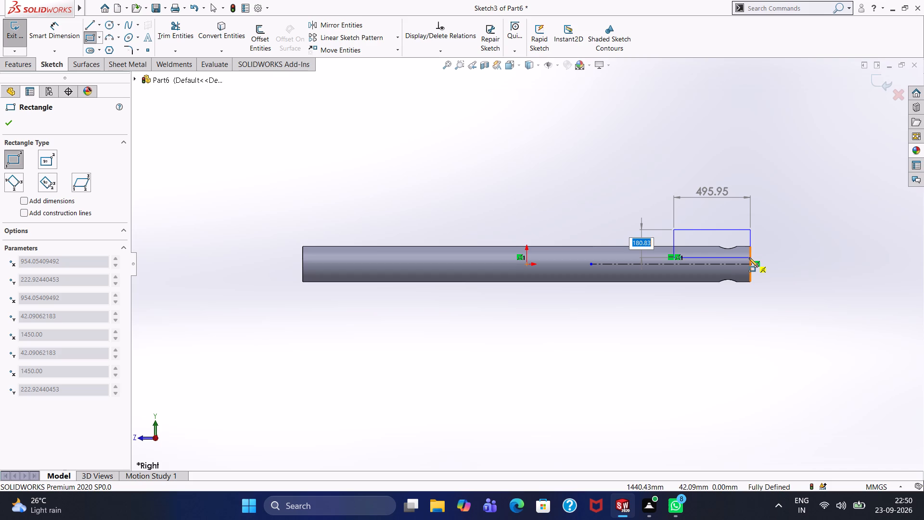
left_click(749, 258)
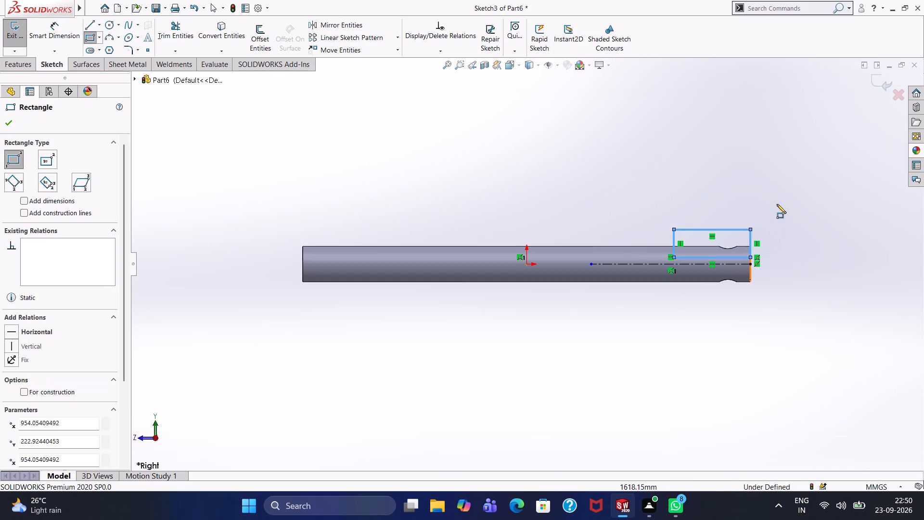
right_click(777, 204)
left_click(779, 207)
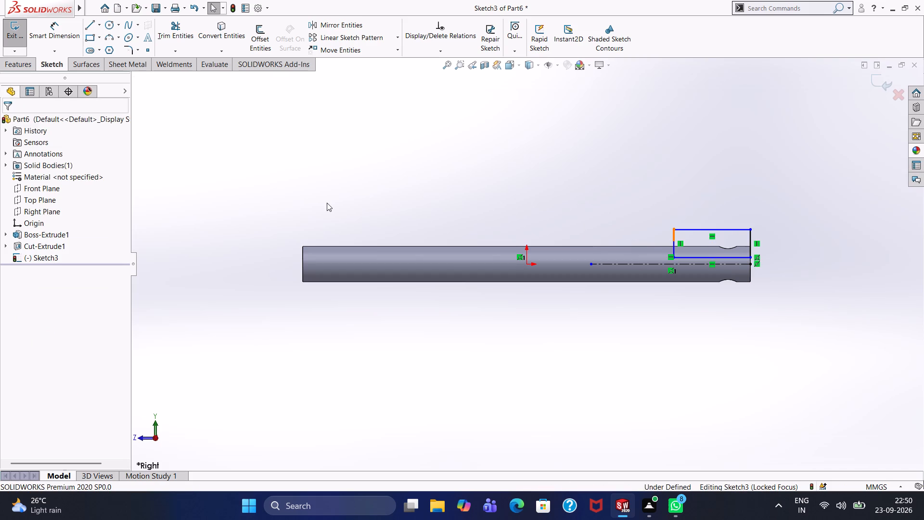
left_click(538, 192)
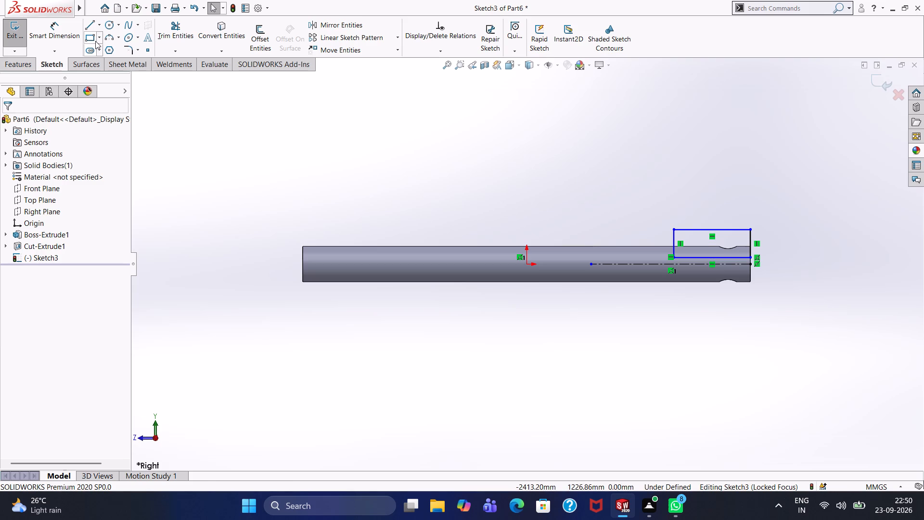
Dimension the distance between the new rectangle's lower edge and the centreline and set it to 71.25 mm.
left_click(67, 28)
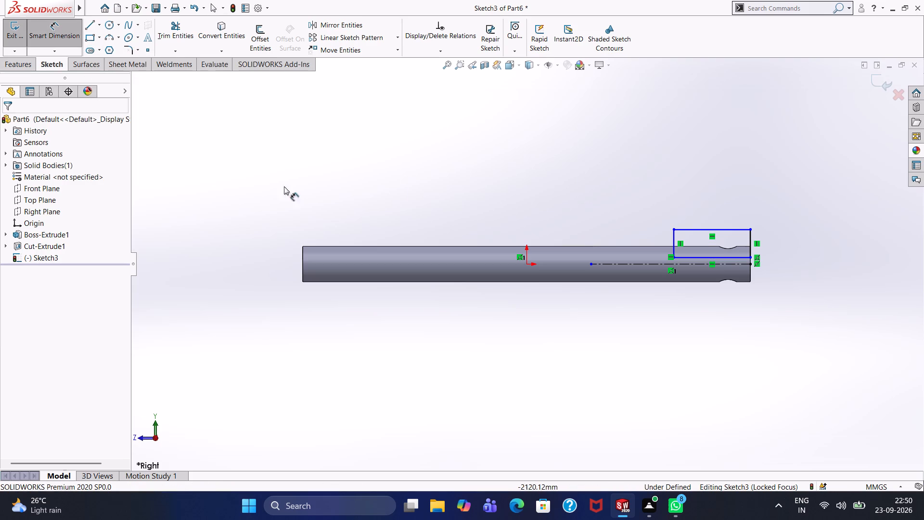
left_click(689, 259)
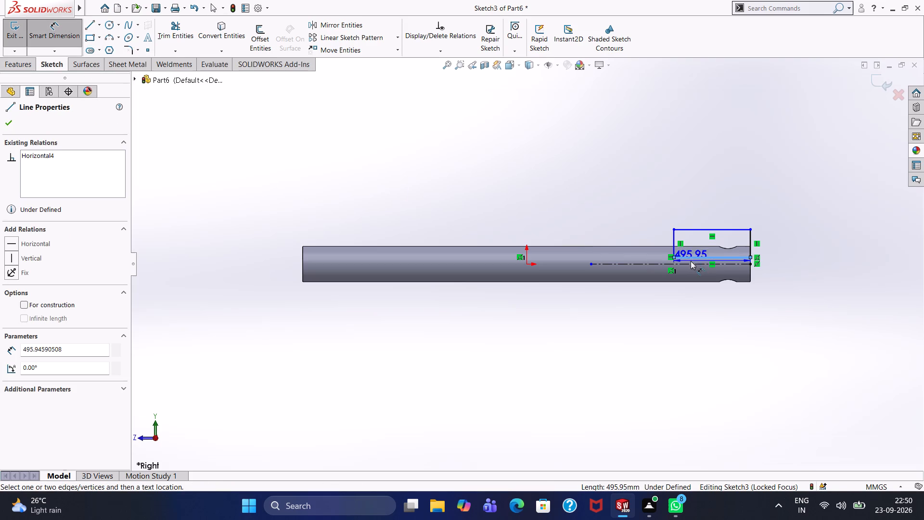
left_click(691, 263)
left_click(637, 199)
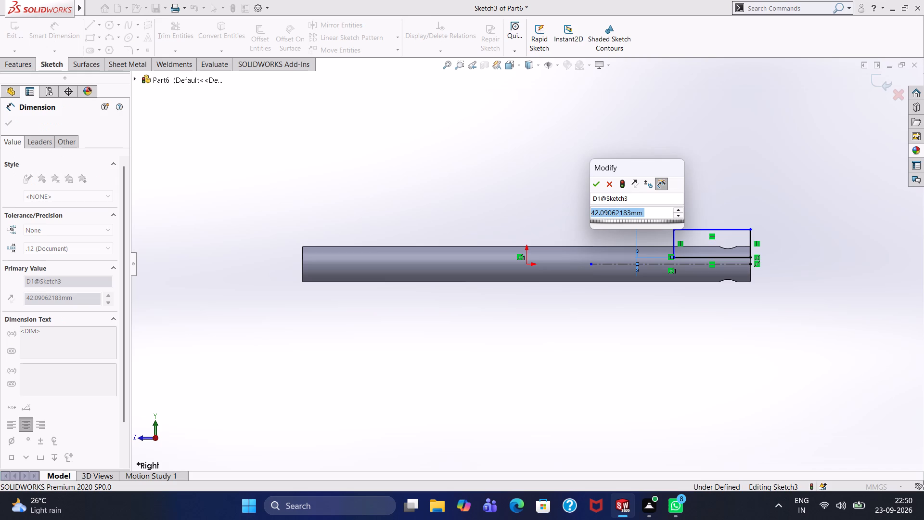
type("71.25")
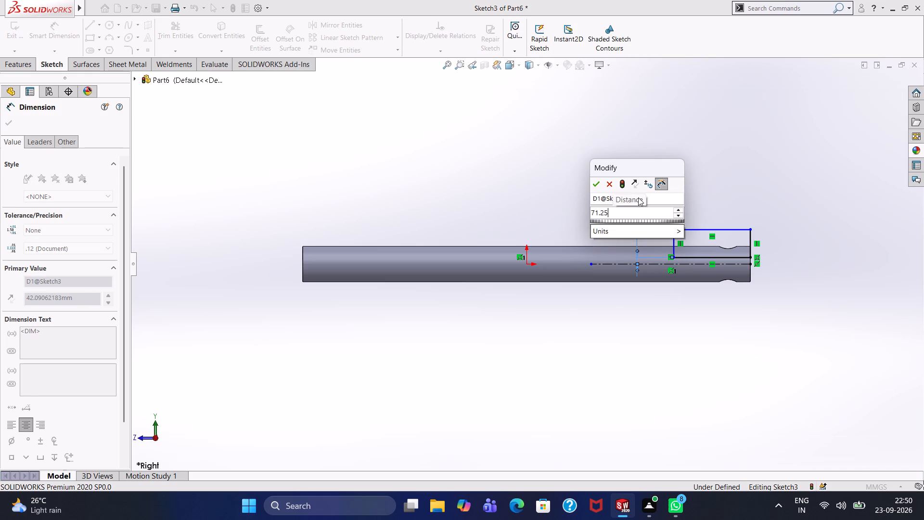
key("Return")
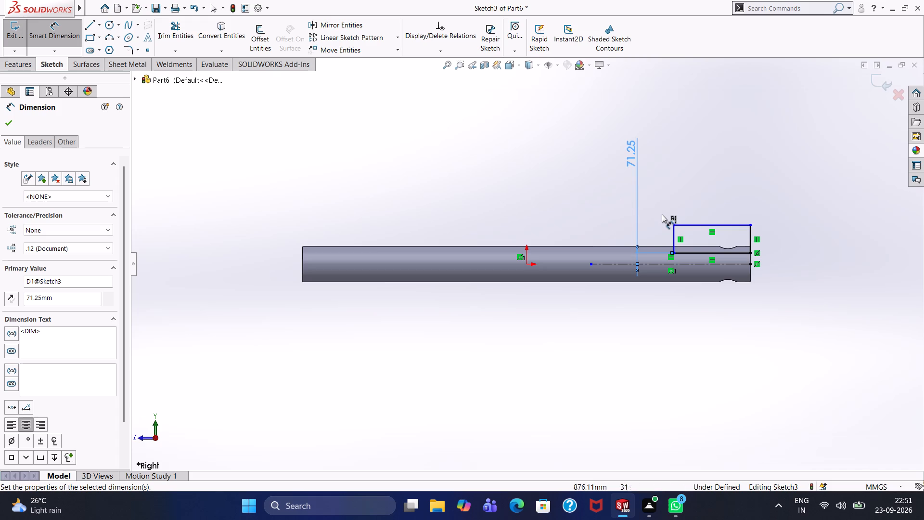
key("Escape")
Dimension the length of the rectangle's top edge and set it to 365 mm.
left_click_drag(694, 223, 695, 217)
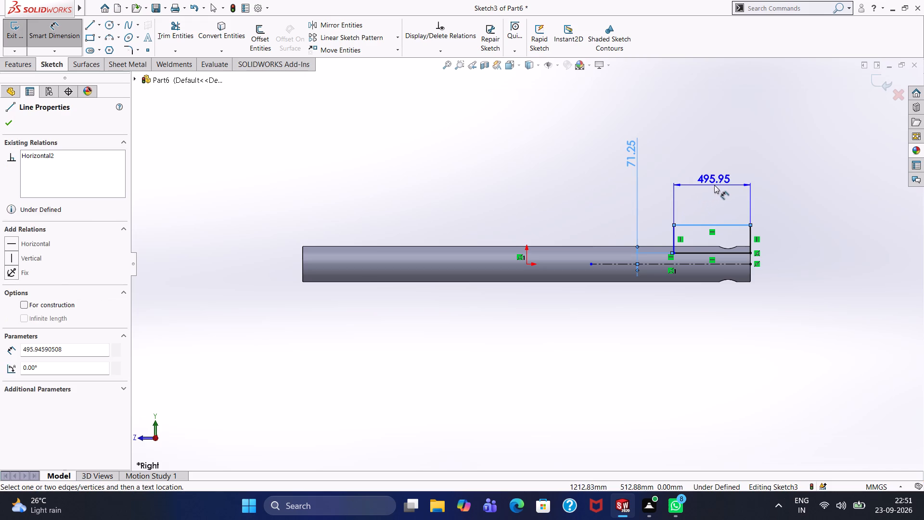
left_click(714, 185)
type("365")
key("Return")
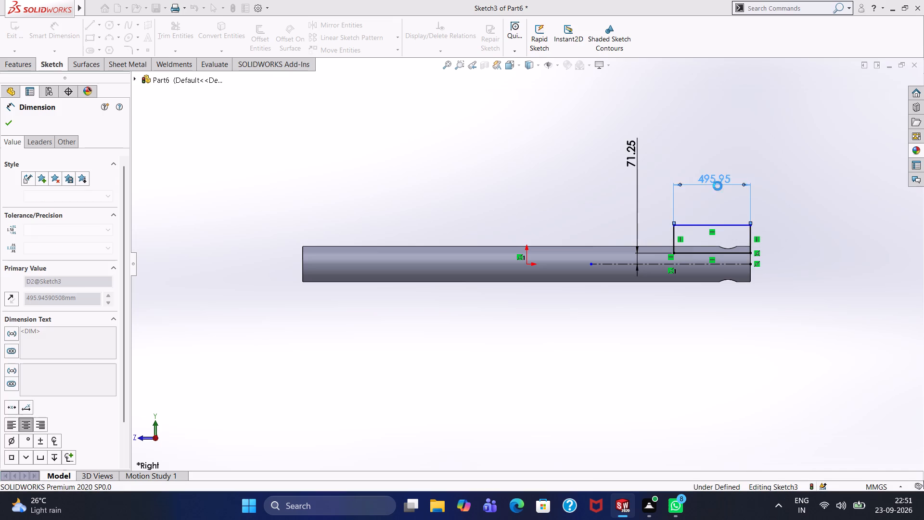
left_click(4, 123)
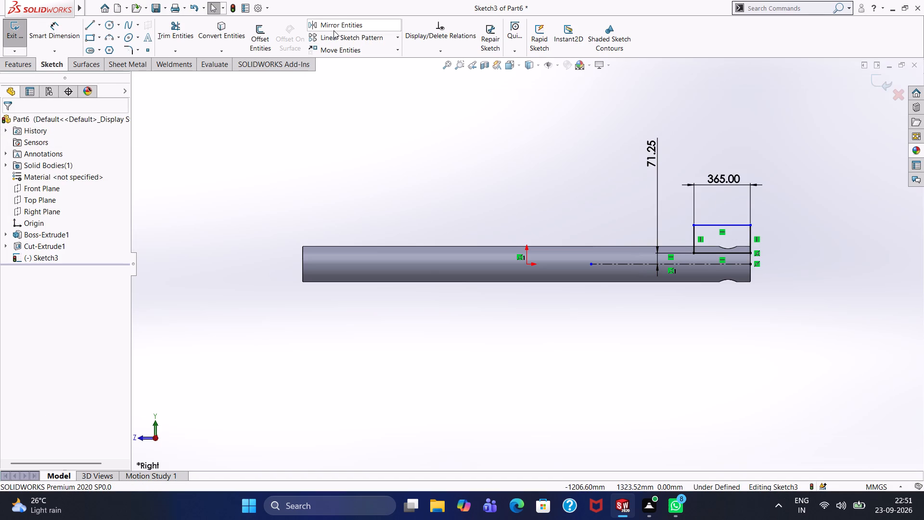
Mirror all four lines of the rectangle about the horizontal centreline, keeping the original.
left_click(334, 30)
left_click(712, 226)
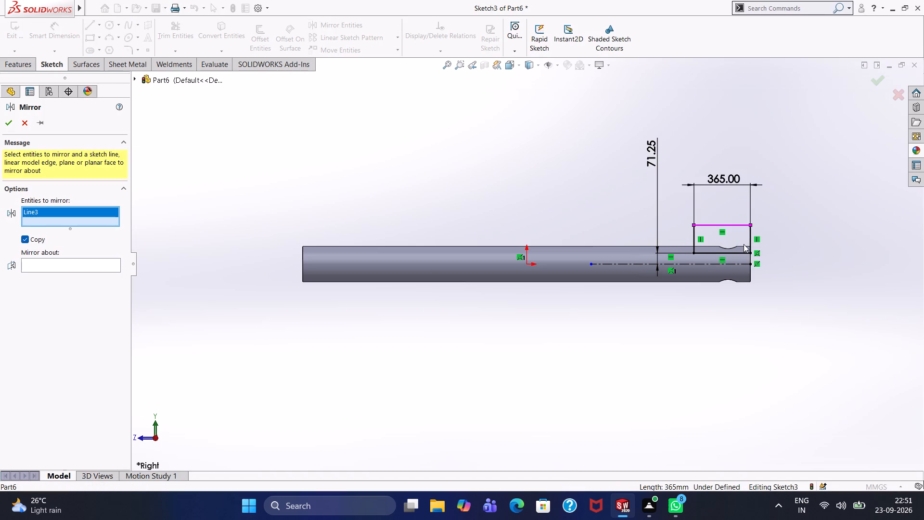
left_click(749, 243)
left_click(740, 255)
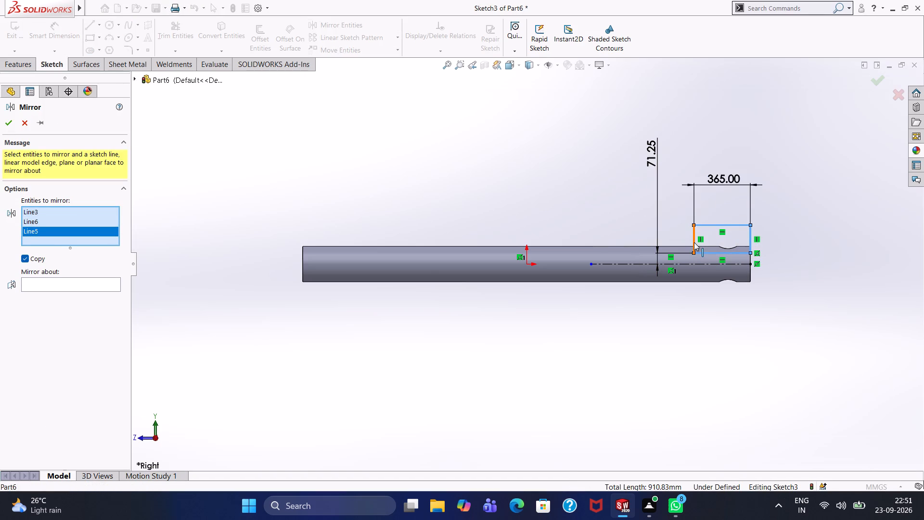
left_click(694, 242)
left_click(61, 289)
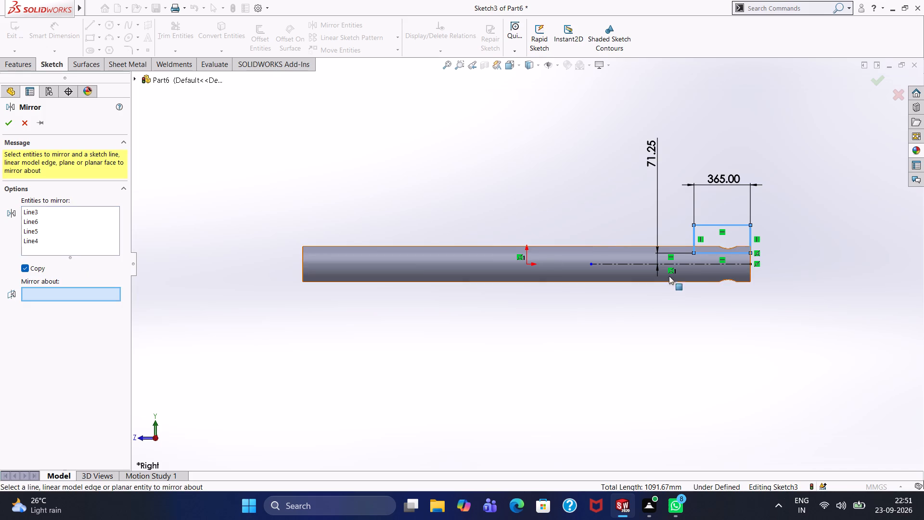
left_click(687, 261)
left_click(10, 126)
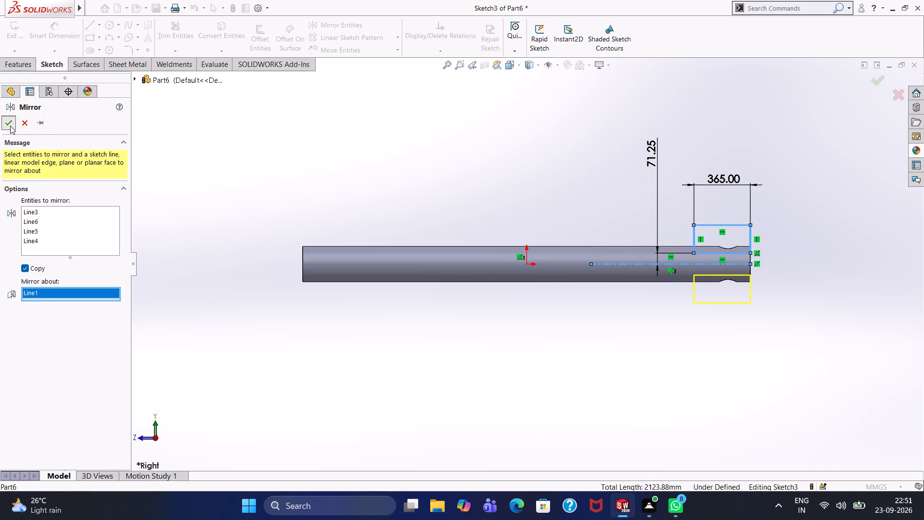
left_click(367, 161)
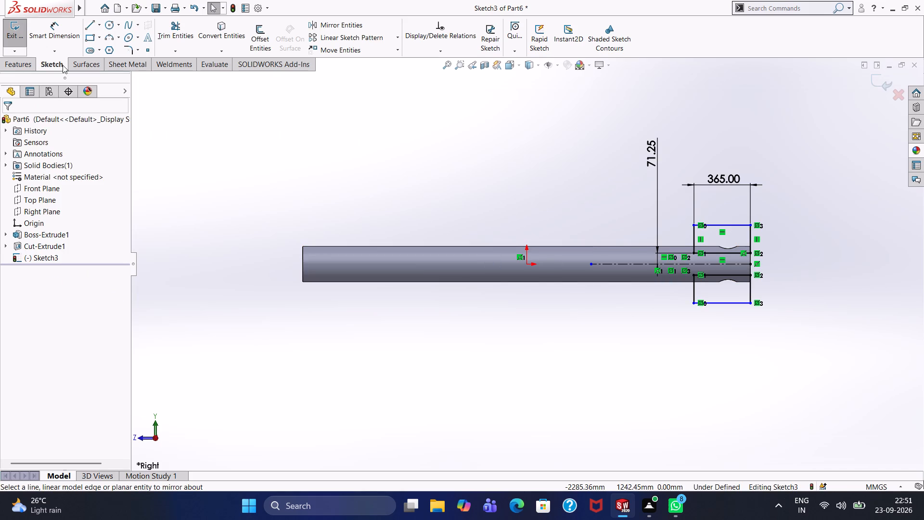
Cut-extrude both mirrored rectangles through the cylinder end with a Mid Plane end condition and 2900 mm depth.
left_click(17, 70)
left_click(165, 29)
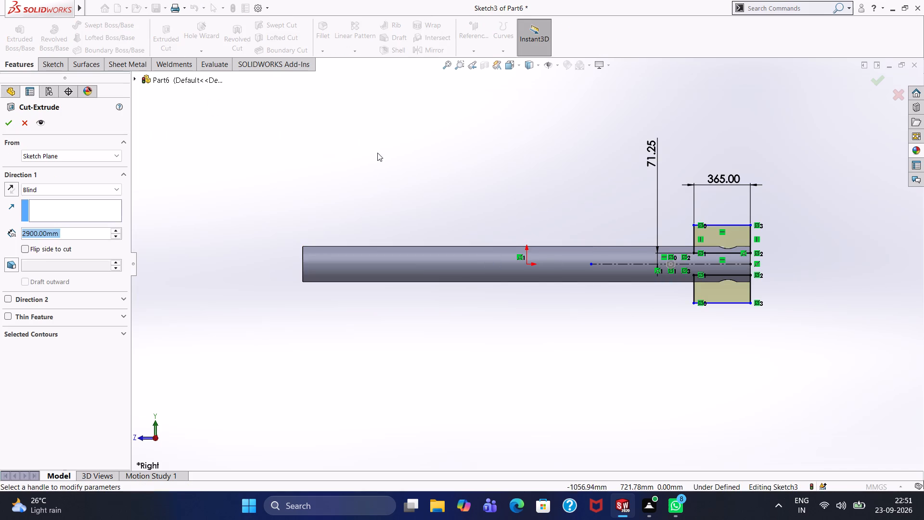
left_click(49, 192)
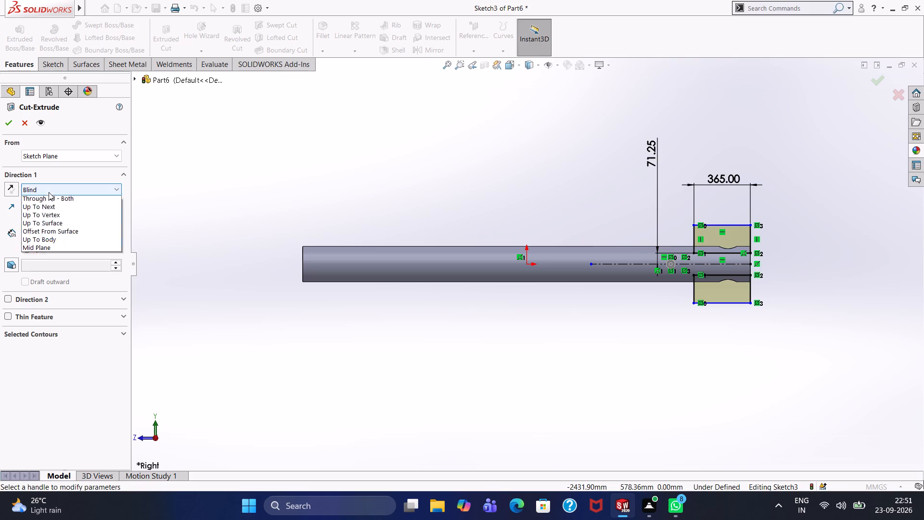
left_click(54, 269)
middle_click_drag(333, 157, 337, 160)
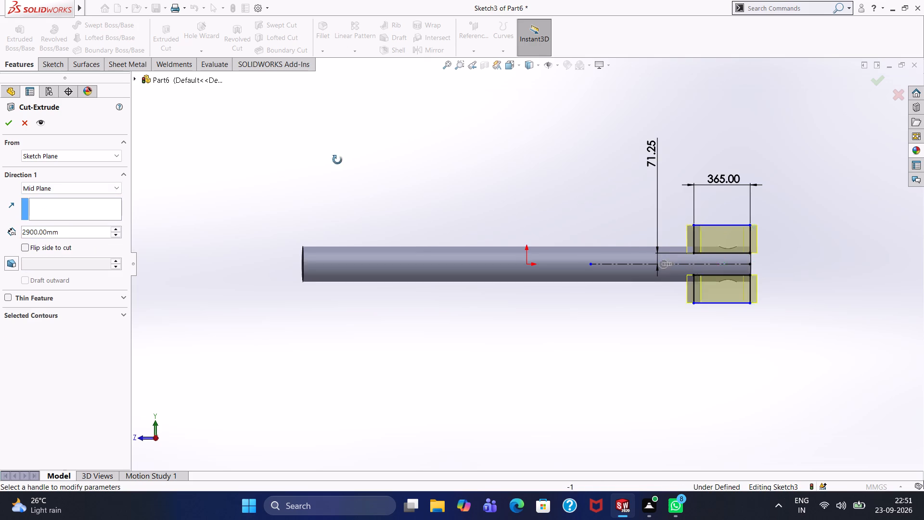
middle_click_drag(337, 160, 395, 213)
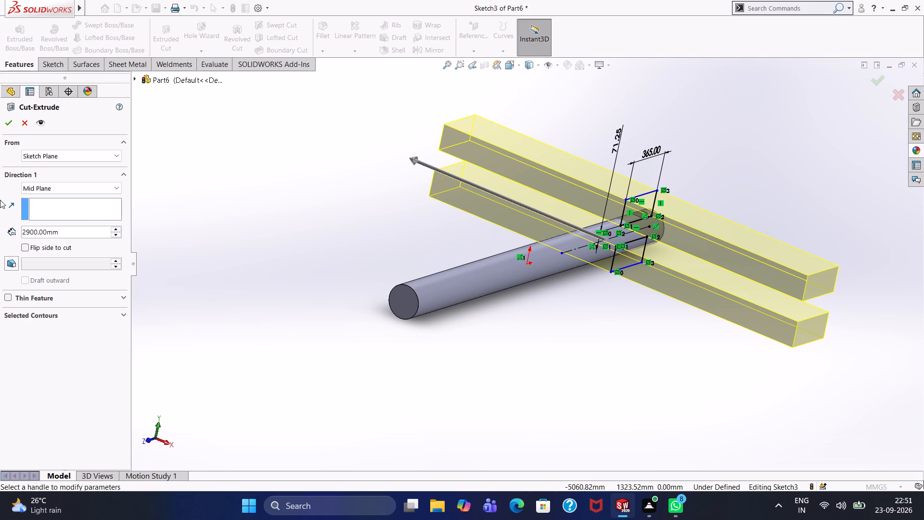
left_click(4, 126)
left_click(397, 209)
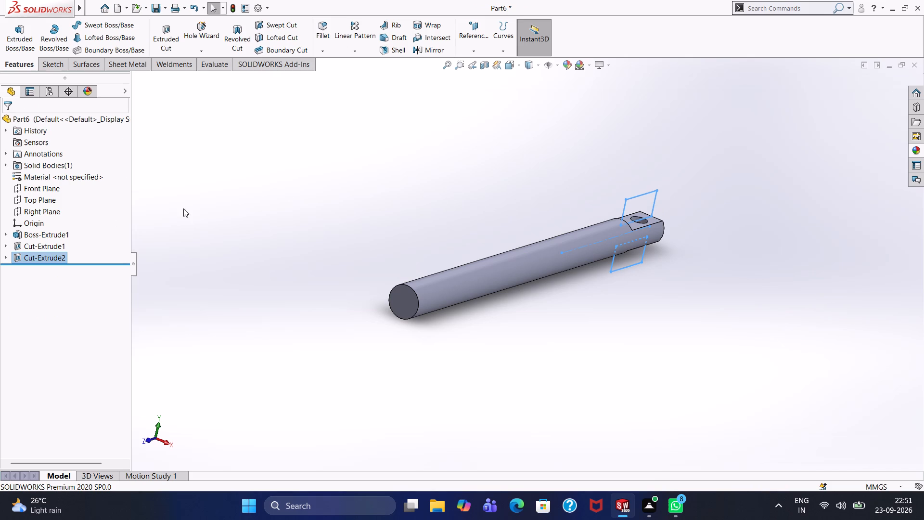
Sketch a 230 mm diameter circle on the Top Plane, centred on the cross hole, and place its dimension clear of the part.
middle_click_drag(571, 165, 508, 179)
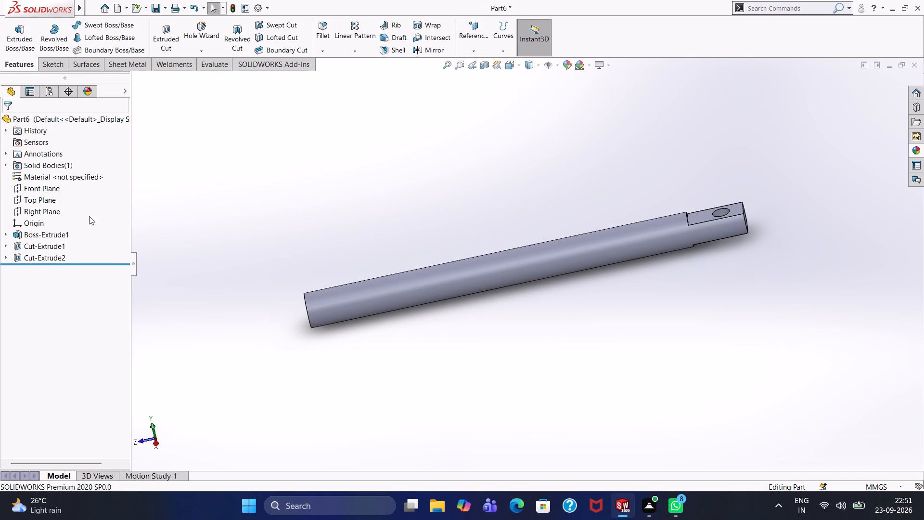
left_click(53, 202)
left_click(107, 184)
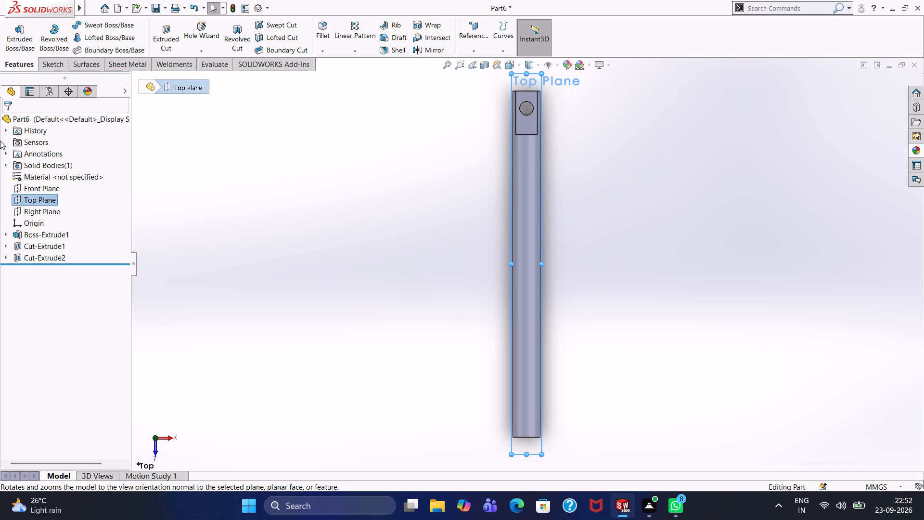
right_click(46, 203)
left_click(57, 188)
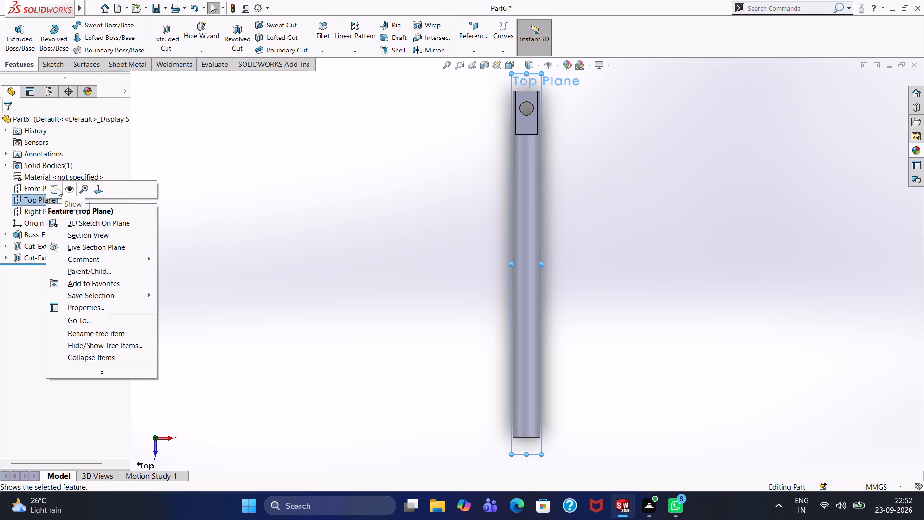
left_click(112, 28)
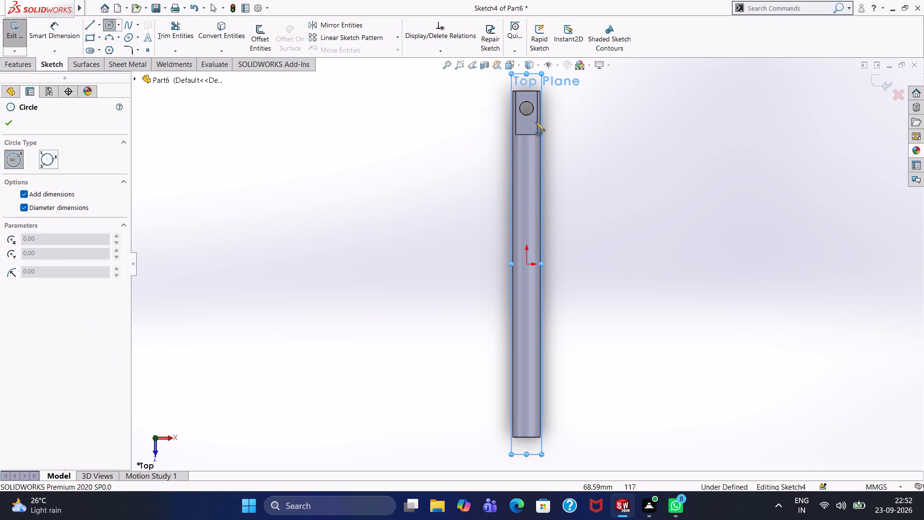
left_click(527, 108)
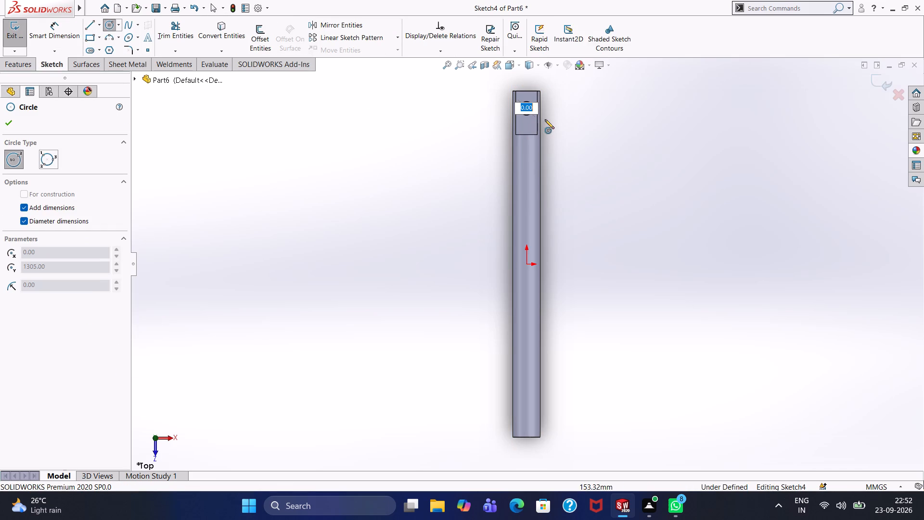
type("230.")
key("Return")
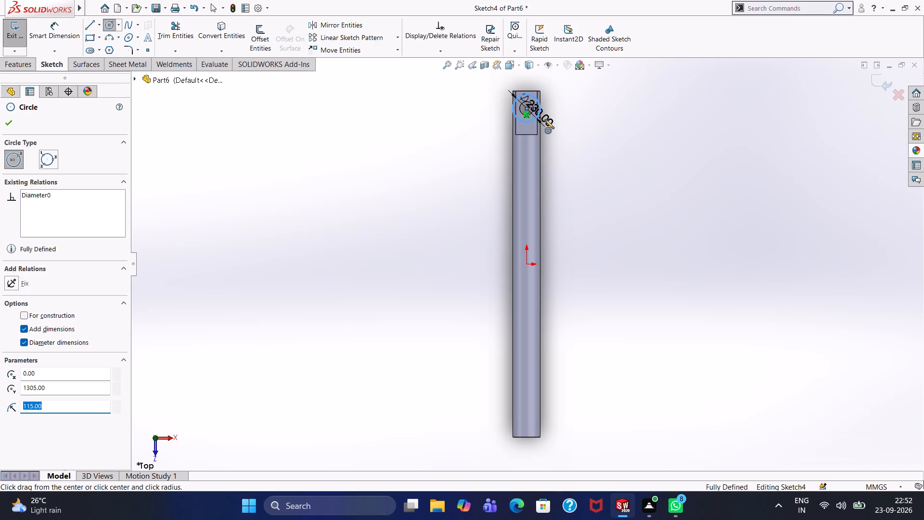
key("Escape")
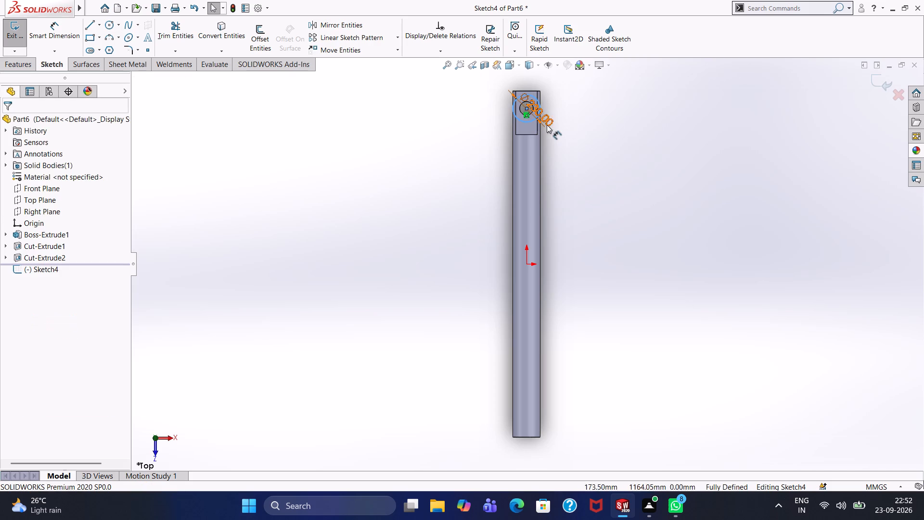
left_click_drag(545, 114, 563, 106)
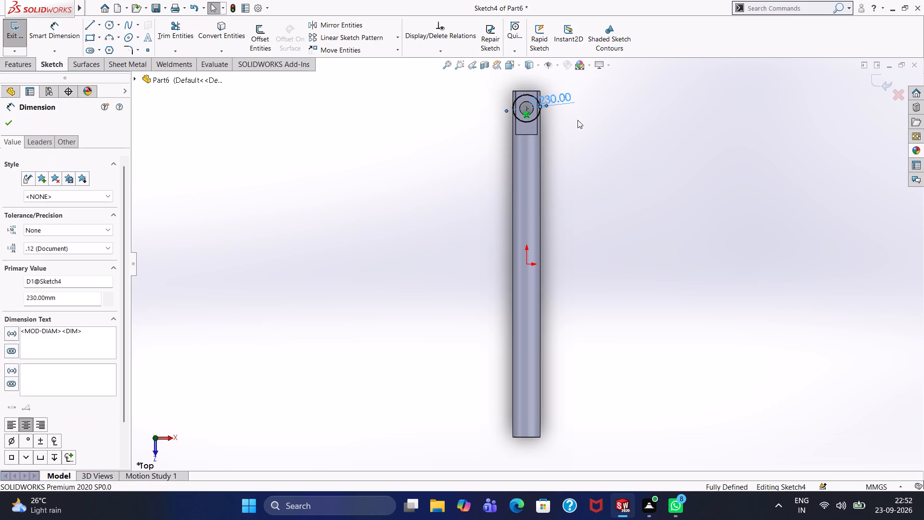
left_click_drag(560, 101, 578, 99)
left_click(578, 117)
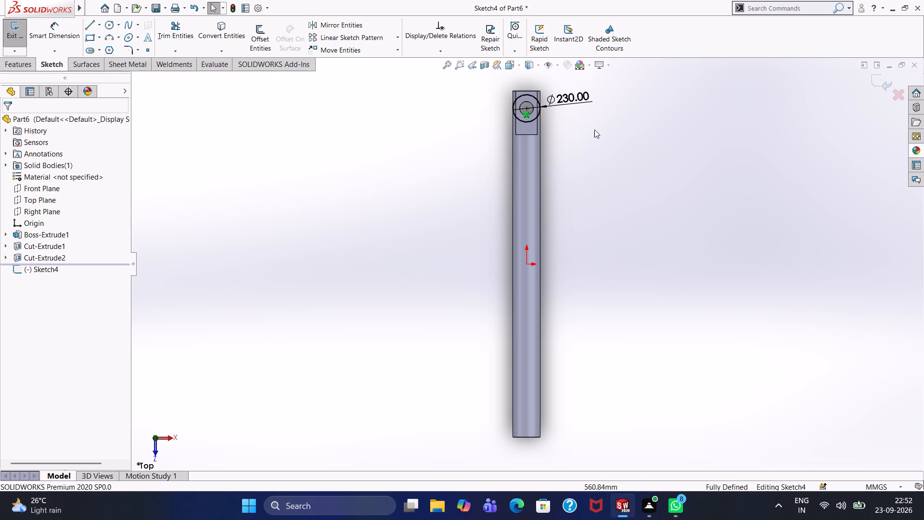
Sketch a closed rectangle of lines from the circle's centre, about 209 mm wide by 232 mm long, extending past the cylinder's end.
scroll(536, 107, "up", 3)
scroll(529, 144, "down", 3)
scroll(528, 166, "up", 1)
scroll(534, 253, "down", 1)
scroll(534, 253, "up", 1)
scroll(530, 246, "down", 3)
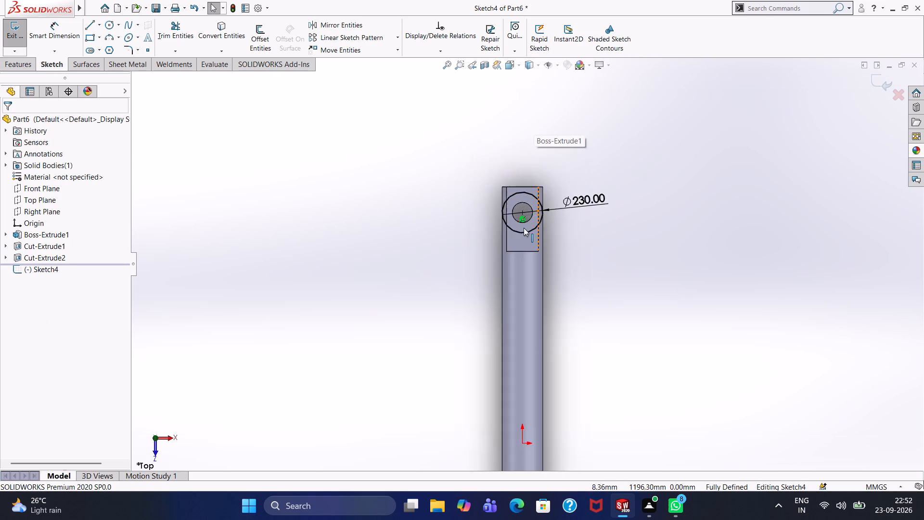
scroll(524, 228, "down", 2)
scroll(524, 227, "up", 1)
scroll(524, 227, "down", 6)
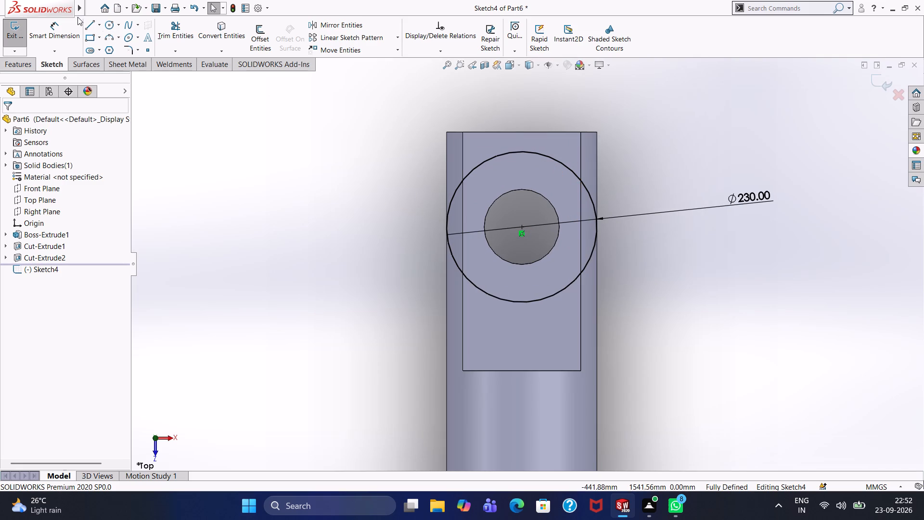
left_click(89, 26)
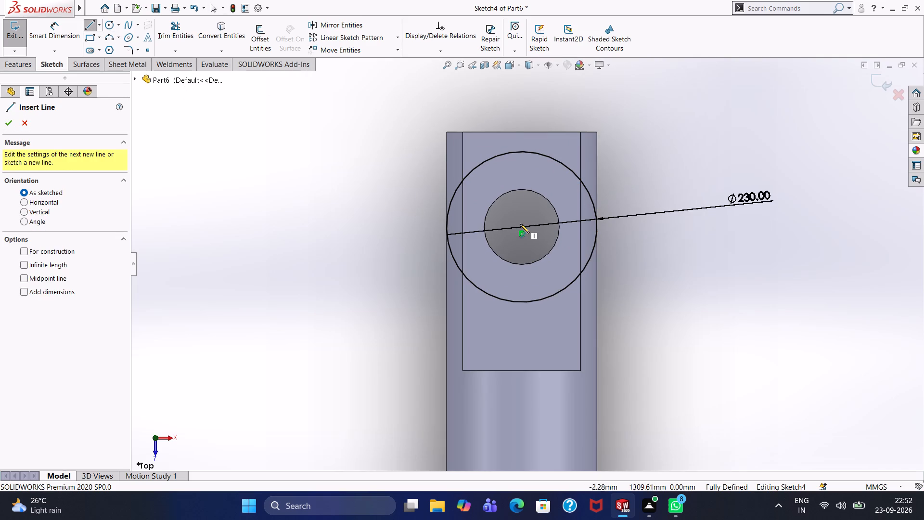
left_click(522, 226)
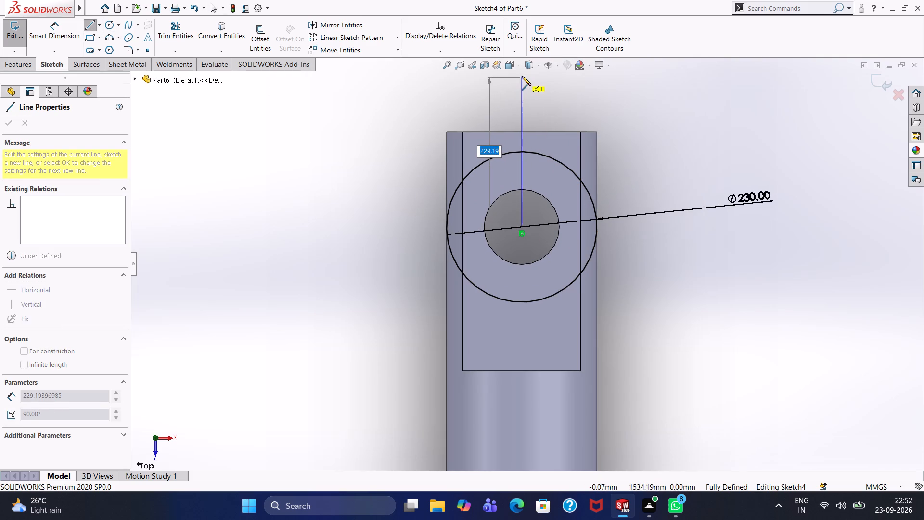
left_click(522, 75)
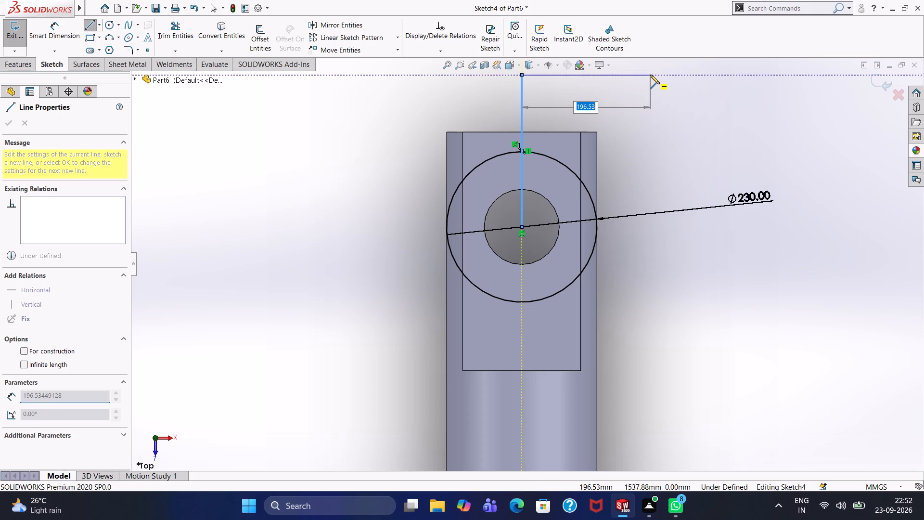
left_click(658, 74)
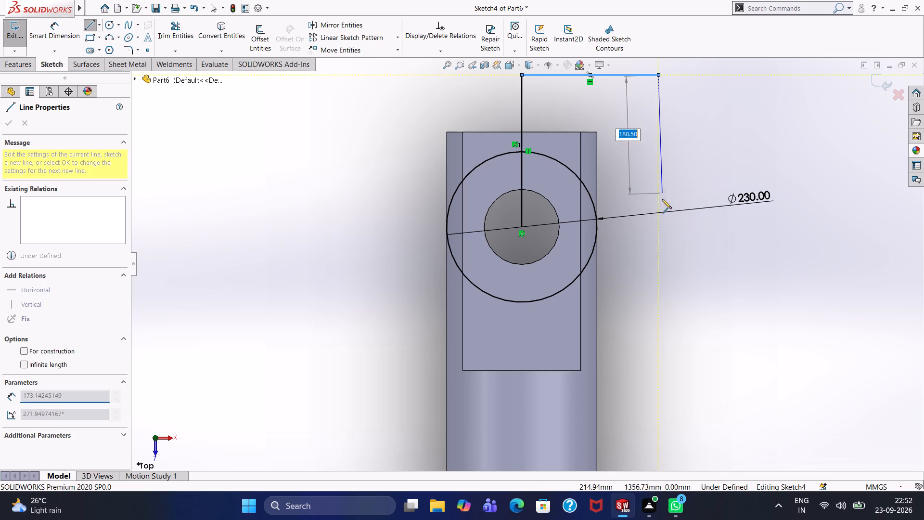
left_click(660, 227)
left_click(521, 226)
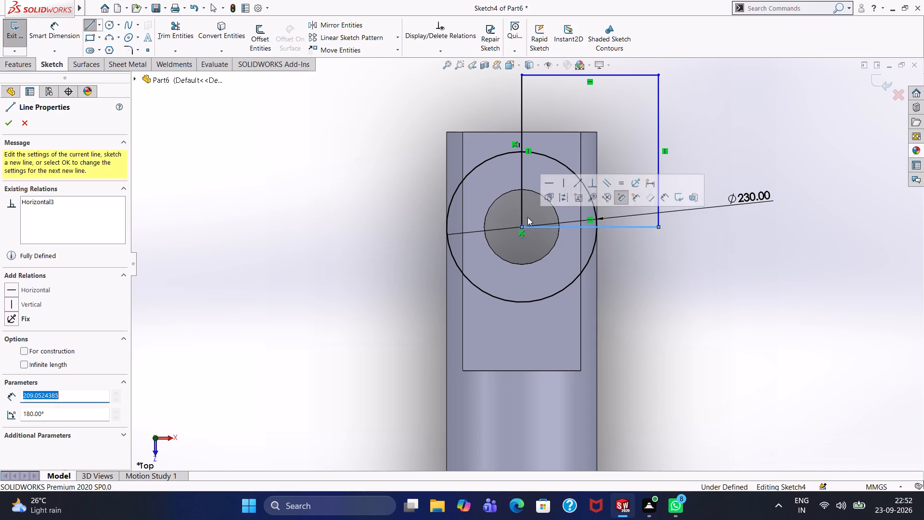
right_click(723, 133)
left_click(728, 143)
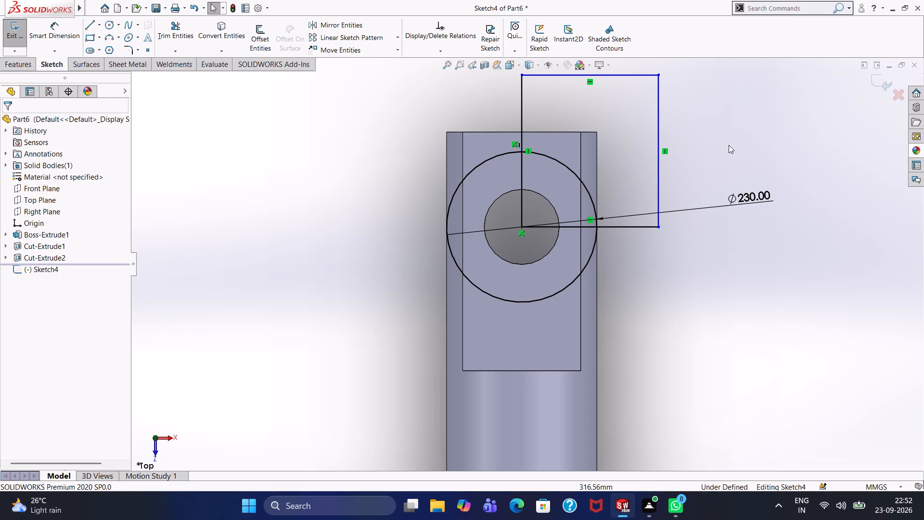
Power-trim the line segments inside the circle and the rest of the circle, leaving a quarter arc closing the rectangle's inner corner.
scroll(764, 183, "down", 1)
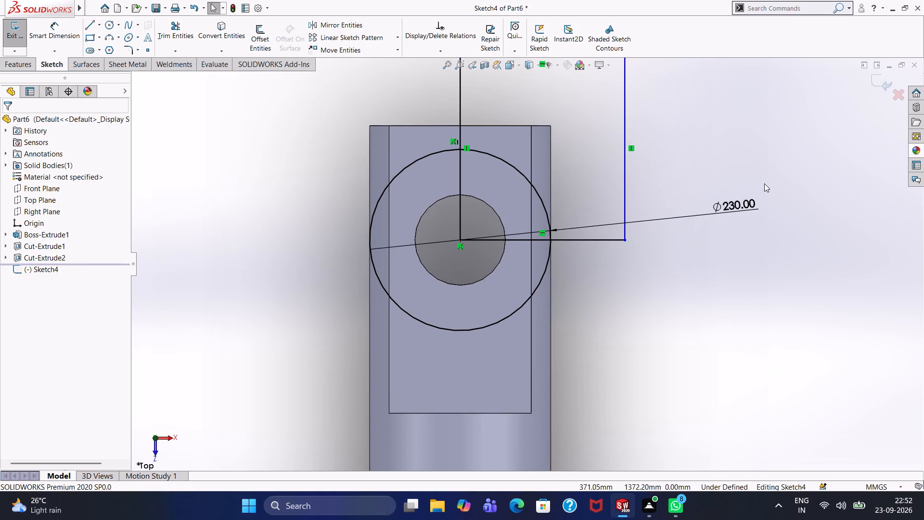
scroll(671, 250, "up", 2)
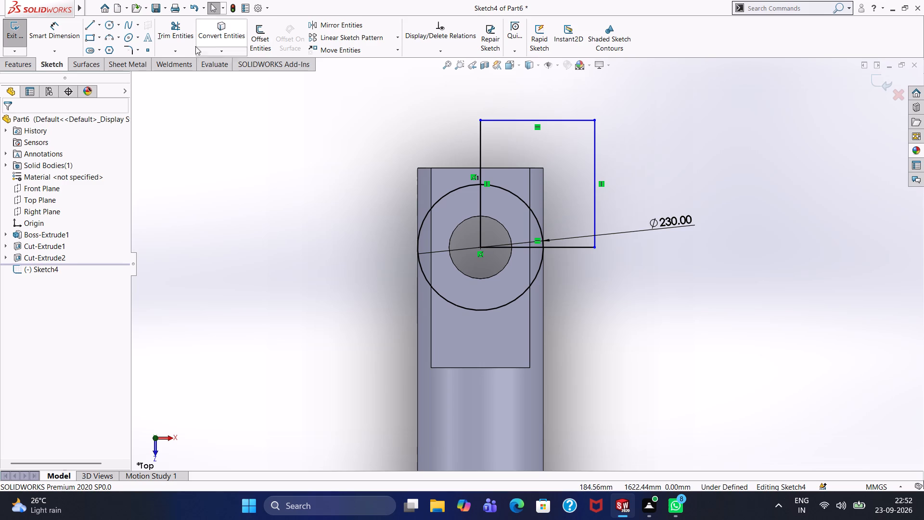
left_click(185, 38)
left_click_drag(513, 278, 467, 206)
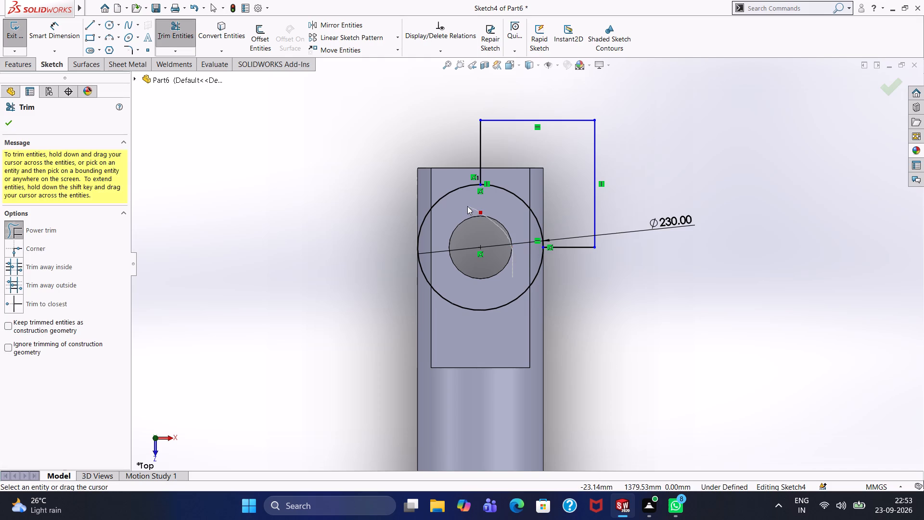
left_click_drag(467, 206, 465, 186)
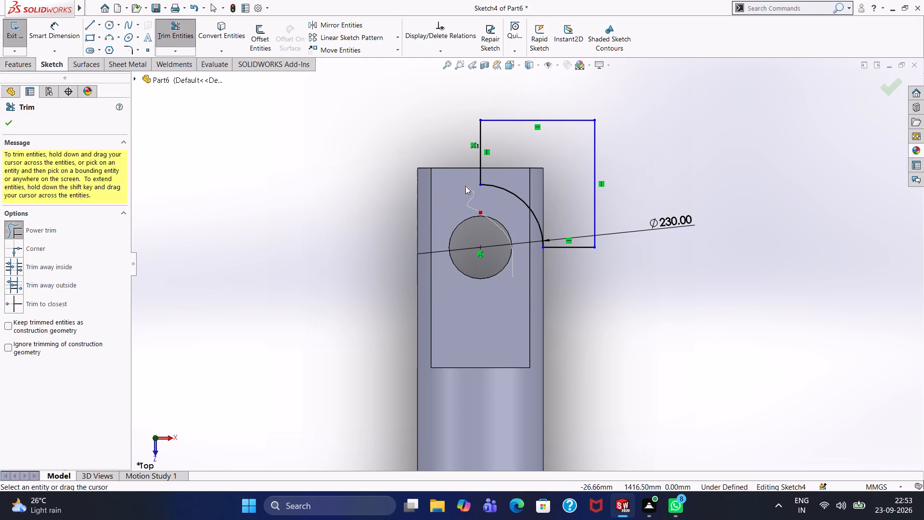
left_click_drag(465, 186, 462, 185)
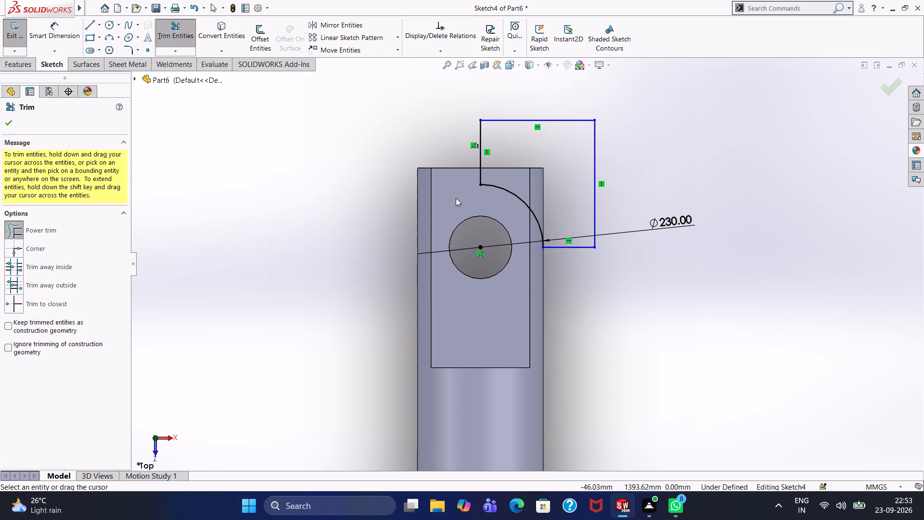
left_click(6, 125)
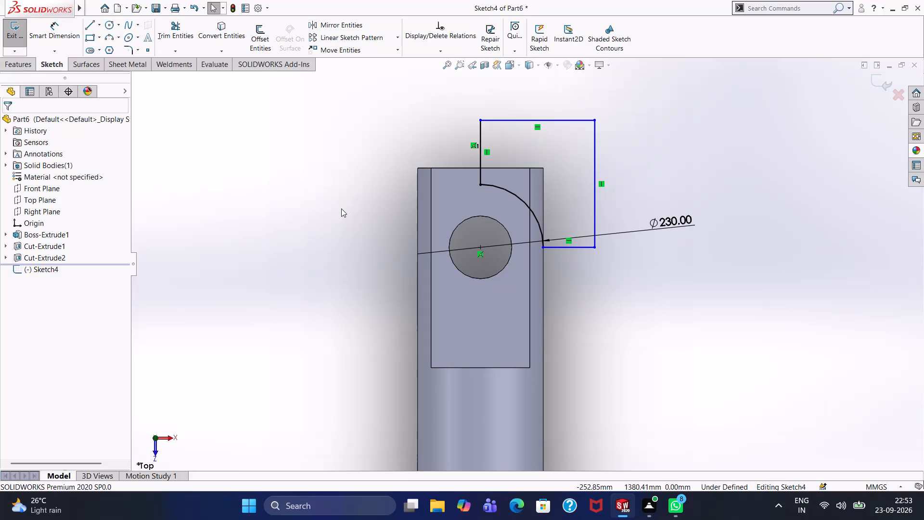
Add a driven radius dimension to the quarter arc.
left_click(56, 29)
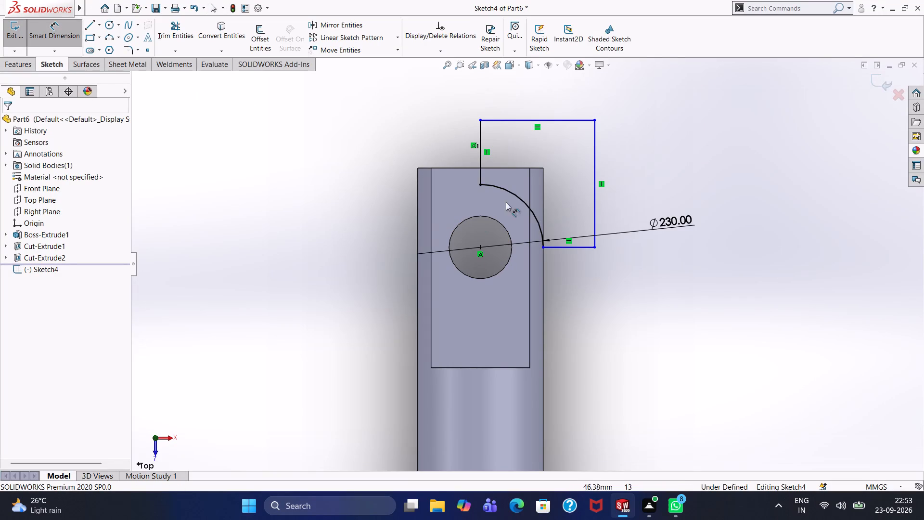
left_click(520, 199)
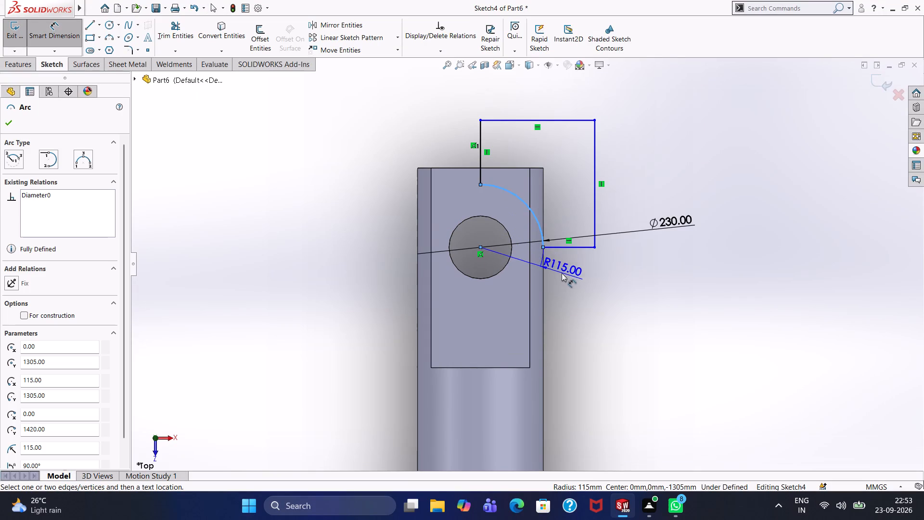
left_click(578, 273)
left_click(519, 241)
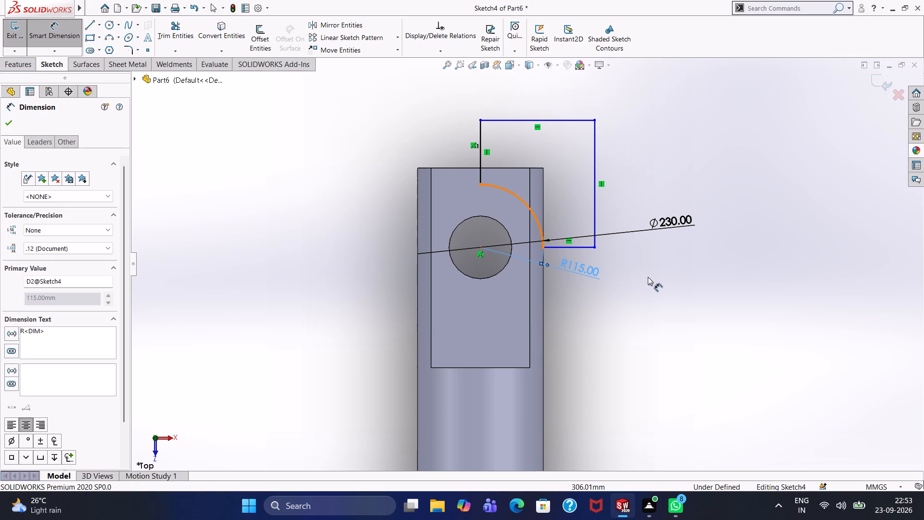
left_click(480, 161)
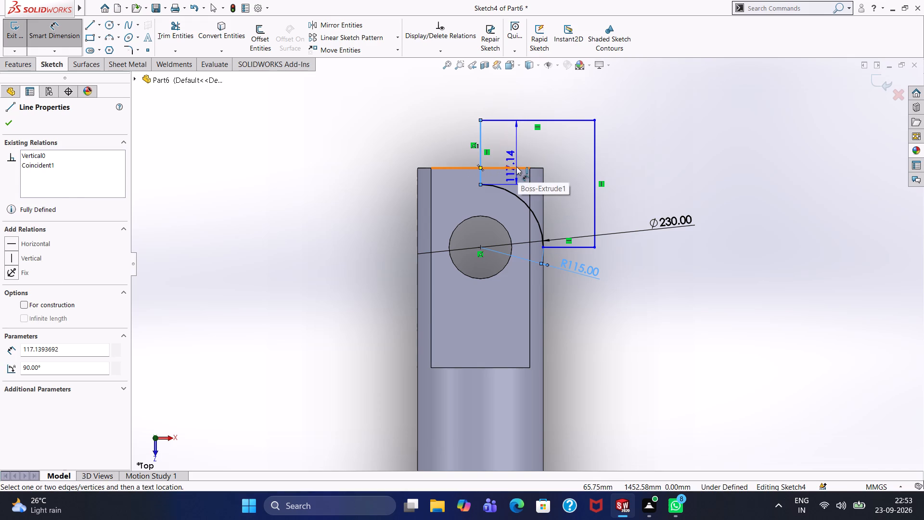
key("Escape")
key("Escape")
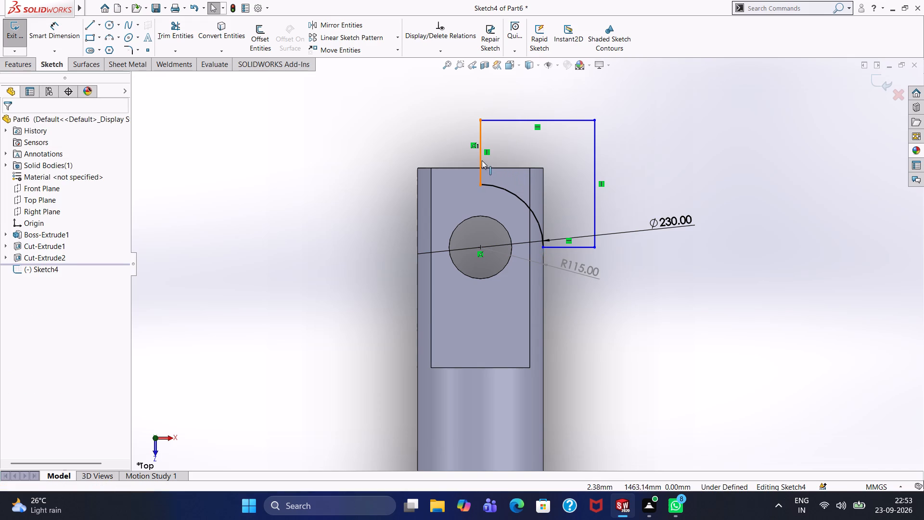
Convert the profile's line along the cylinder's axis to construction geometry.
left_click(482, 160)
left_click(527, 135)
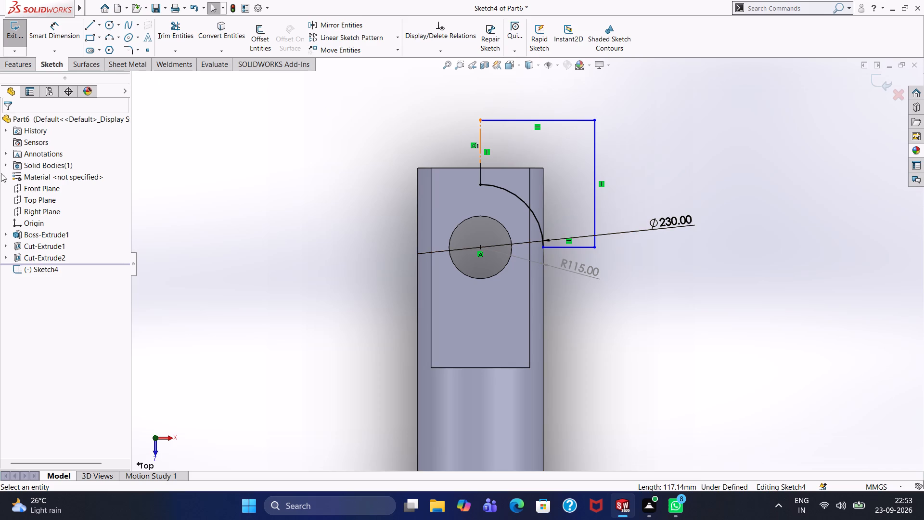
Revolve-cut the quarter-arc profile 360° about the construction line on the cylinder's axis, letting the open sketch be closed automatically.
left_click(27, 69)
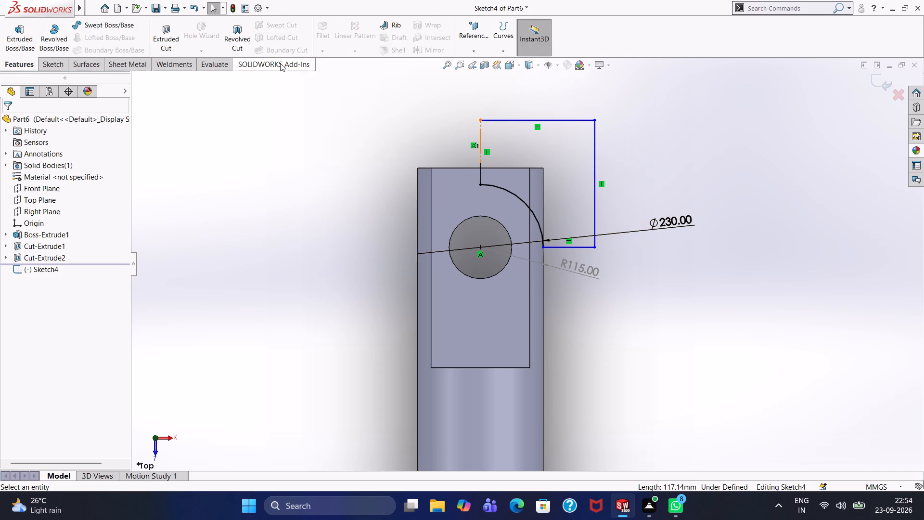
left_click(229, 32)
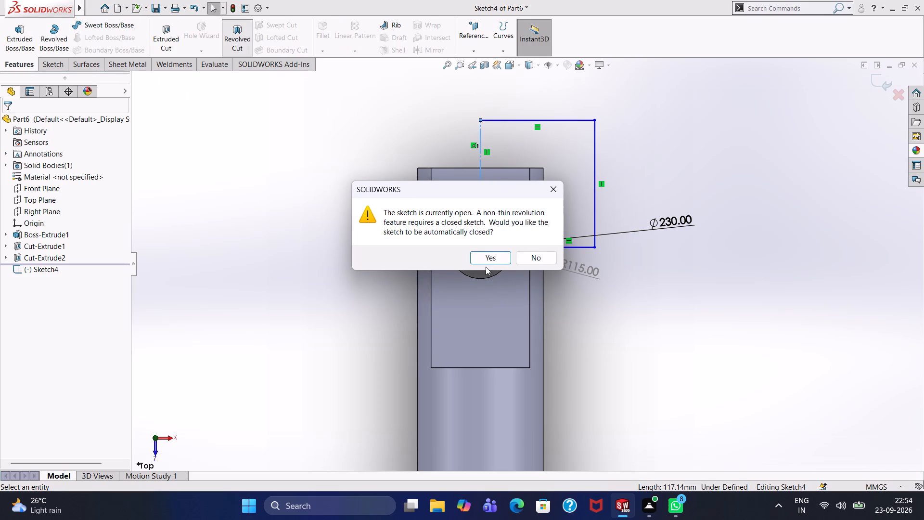
left_click(486, 261)
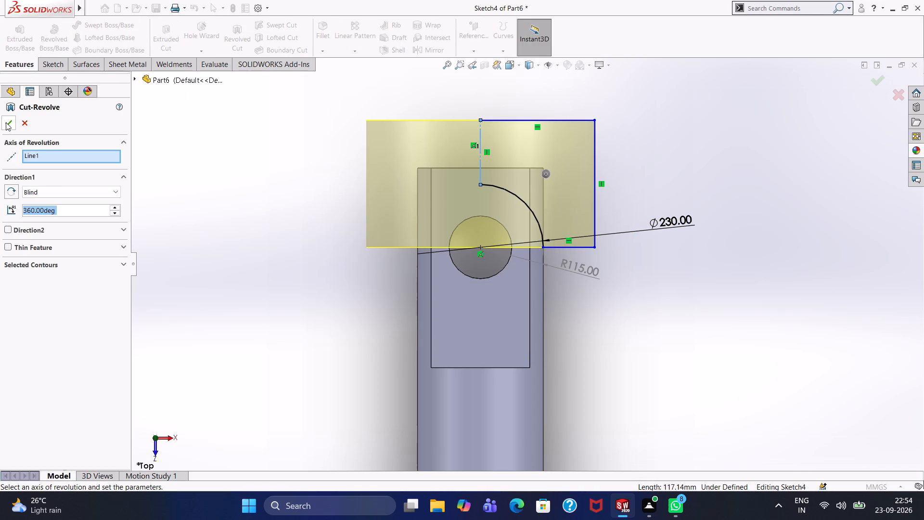
left_click(6, 122)
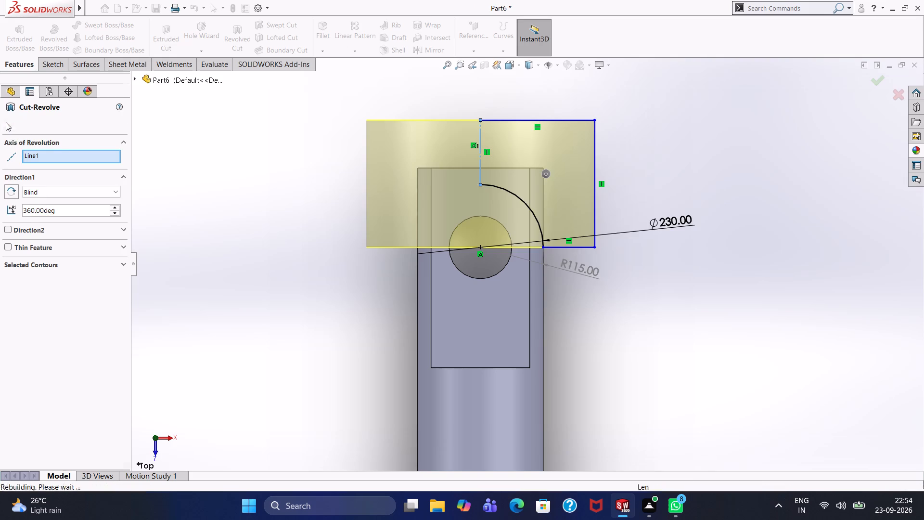
left_click(329, 167)
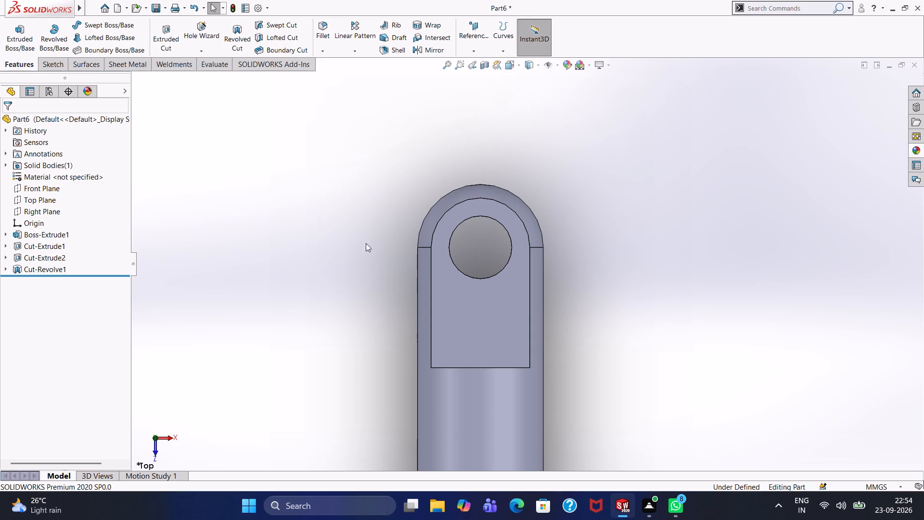
On a new Top Plane sketch, draw a vertical centerline about 2906 mm long from the flat end's midpoint past the rounded end.
scroll(404, 267, "down", 2)
scroll(404, 267, "up", 1)
scroll(404, 267, "down", 1)
scroll(439, 316, "up", 1)
scroll(439, 316, "down", 1)
scroll(439, 315, "up", 1)
scroll(466, 323, "down", 1)
scroll(466, 323, "up", 9)
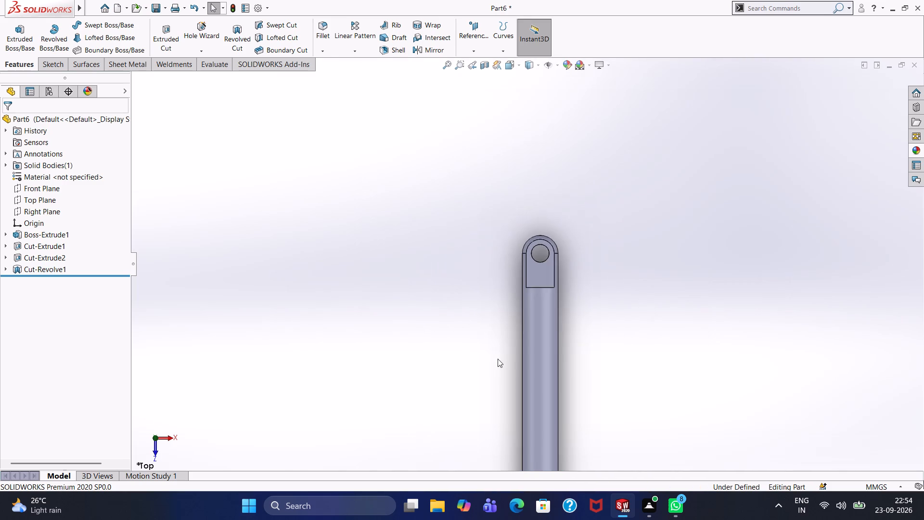
scroll(494, 357, "up", 3)
scroll(468, 350, "down", 1)
scroll(468, 350, "up", 1)
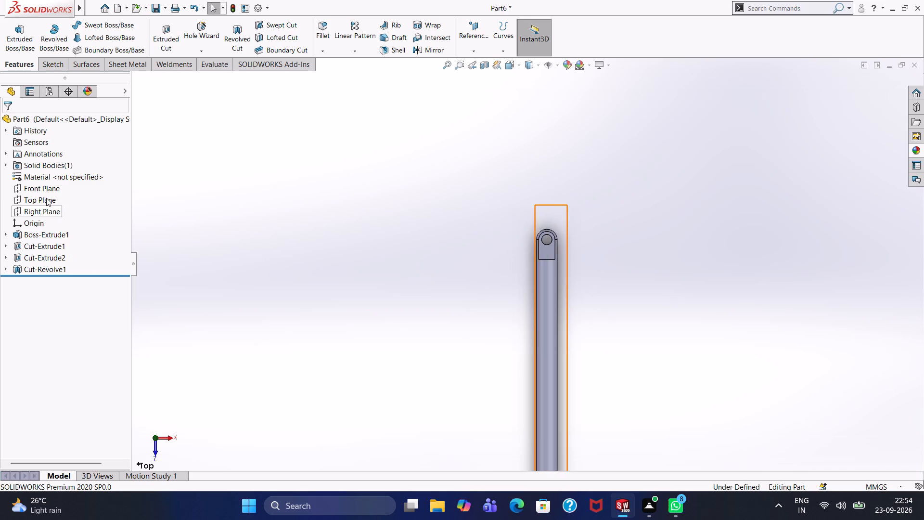
left_click(46, 198)
left_click(96, 186)
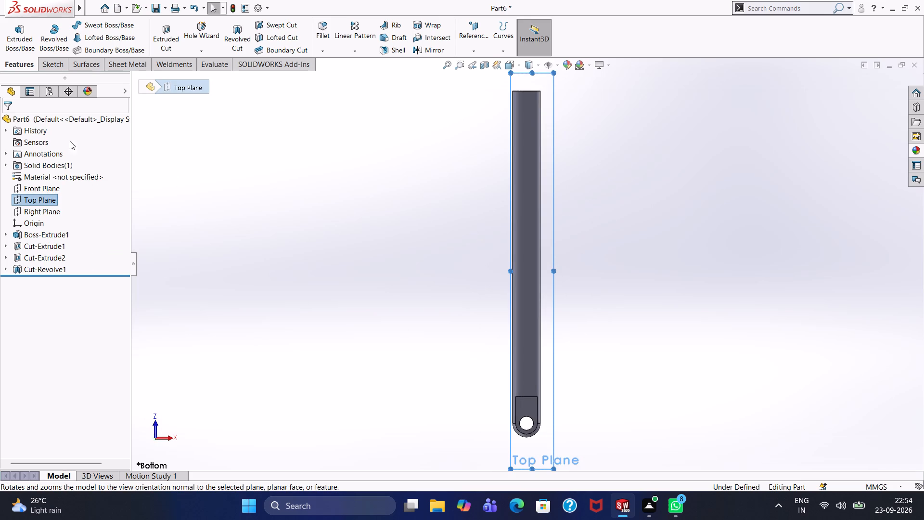
left_click(57, 66)
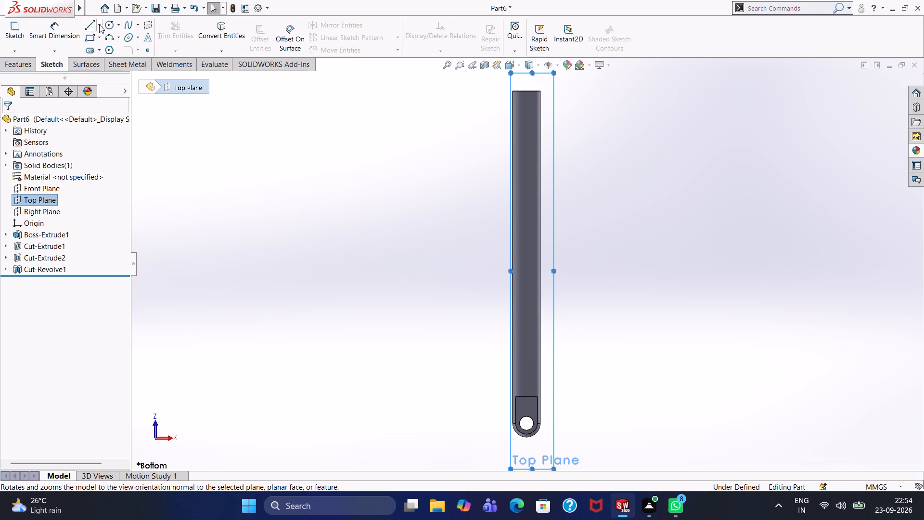
left_click(21, 24)
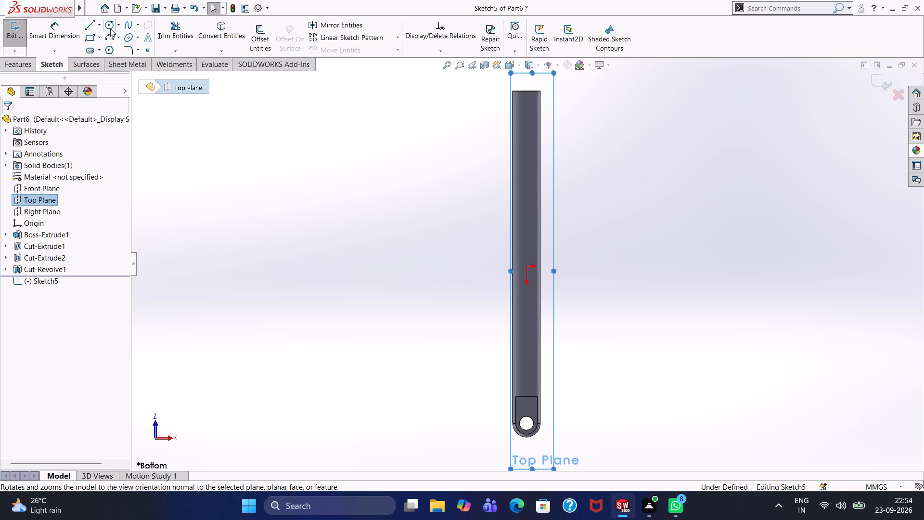
left_click(101, 26)
left_click(111, 54)
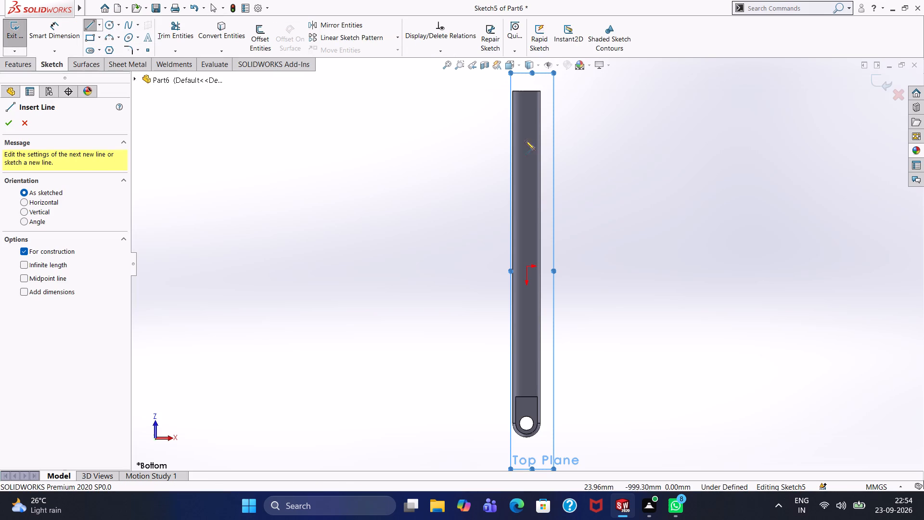
left_click(526, 89)
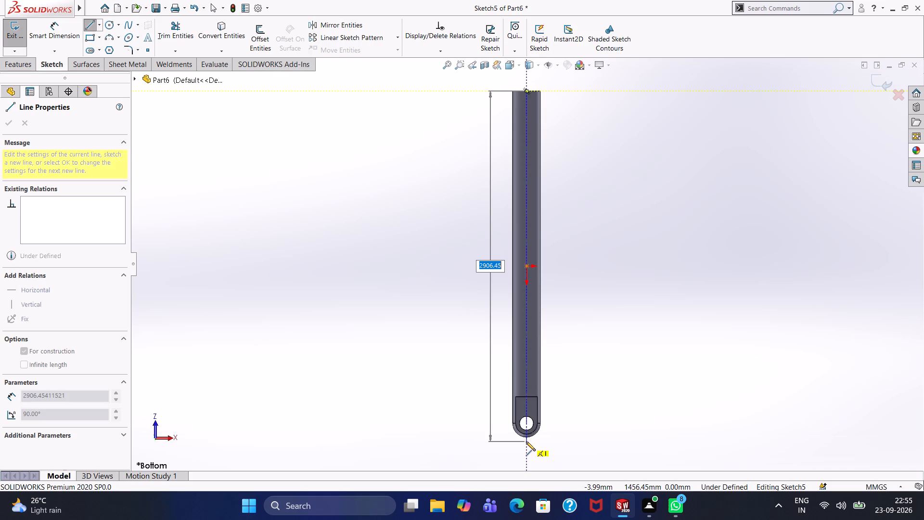
left_click(526, 442)
right_click(566, 364)
left_click(577, 374)
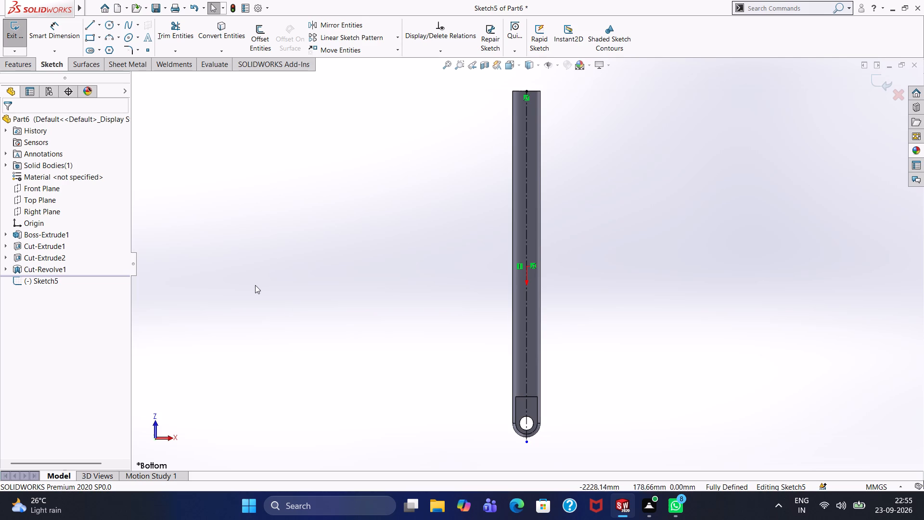
From the flat end's outer corner, sketch connected lines about 40 mm inward, 28.5 mm along the cylinder and 20 mm back outward.
left_click(91, 23)
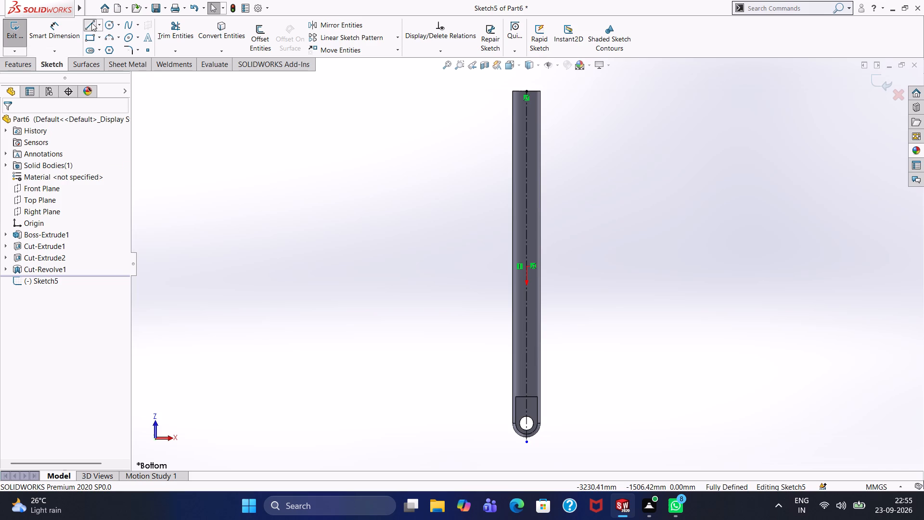
scroll(558, 111, "up", 2)
scroll(533, 154, "down", 1)
scroll(533, 155, "up", 1)
scroll(533, 156, "down", 1)
scroll(534, 164, "up", 1)
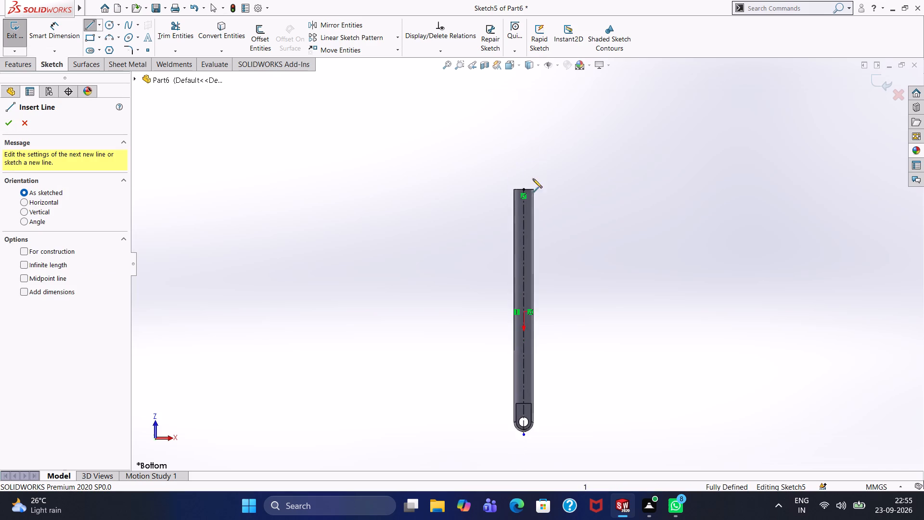
scroll(530, 195, "down", 1)
scroll(530, 195, "up", 1)
scroll(529, 199, "down", 1)
scroll(517, 285, "down", 5)
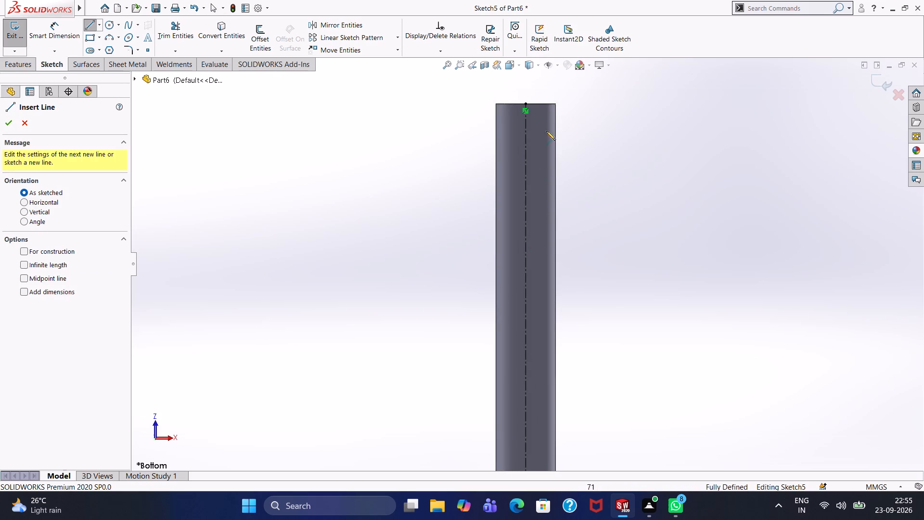
left_click(555, 104)
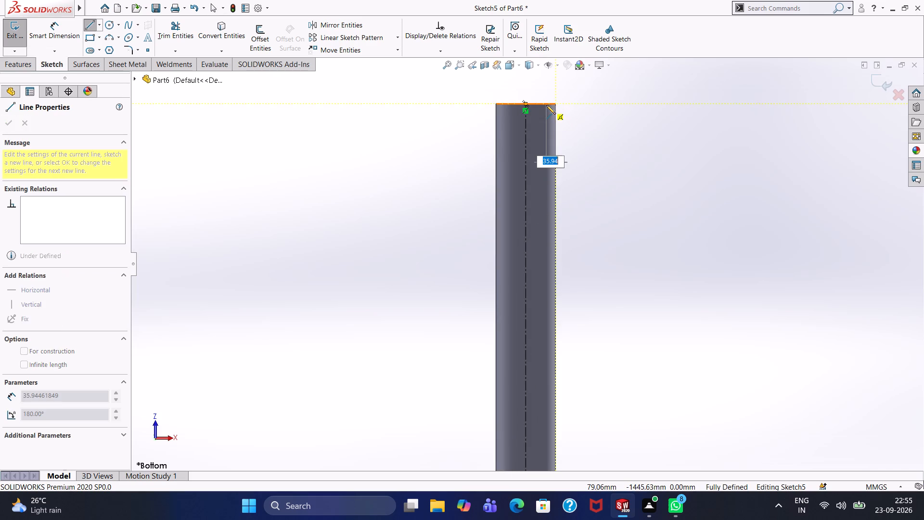
left_click(545, 104)
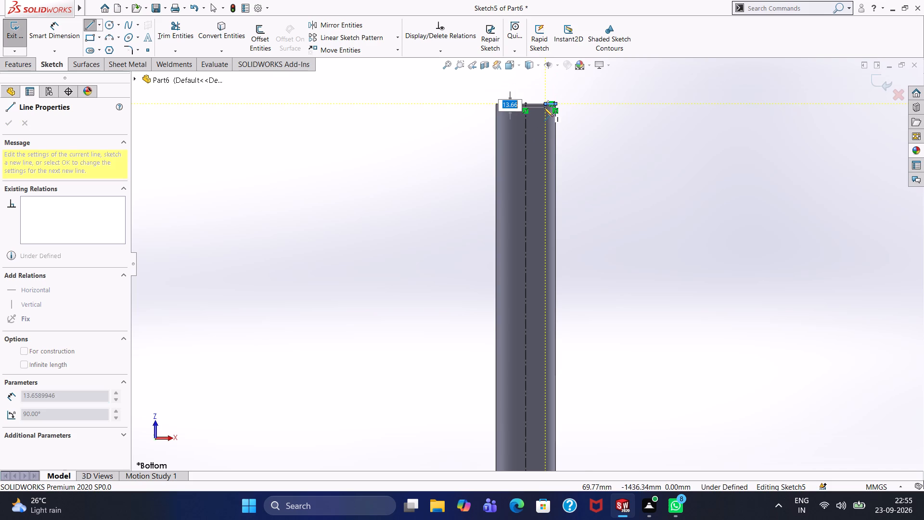
left_click(544, 111)
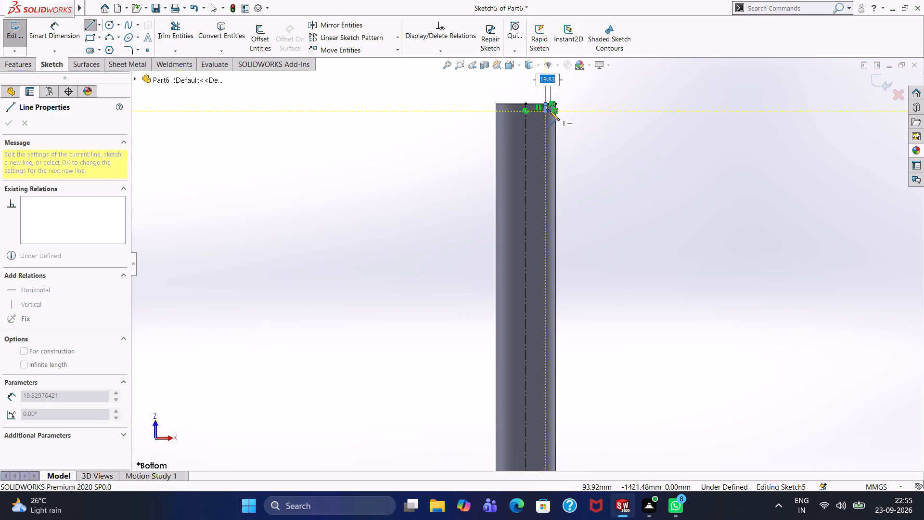
left_click(551, 111)
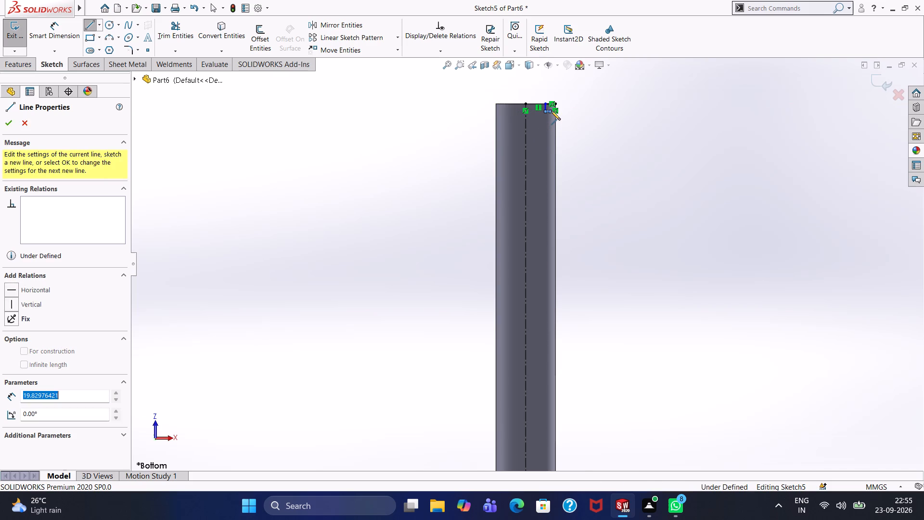
Continue the profile with a line about 2464 mm long parallel to the axis, ending just before the flat, and finish the chain.
scroll(552, 241, "up", 1)
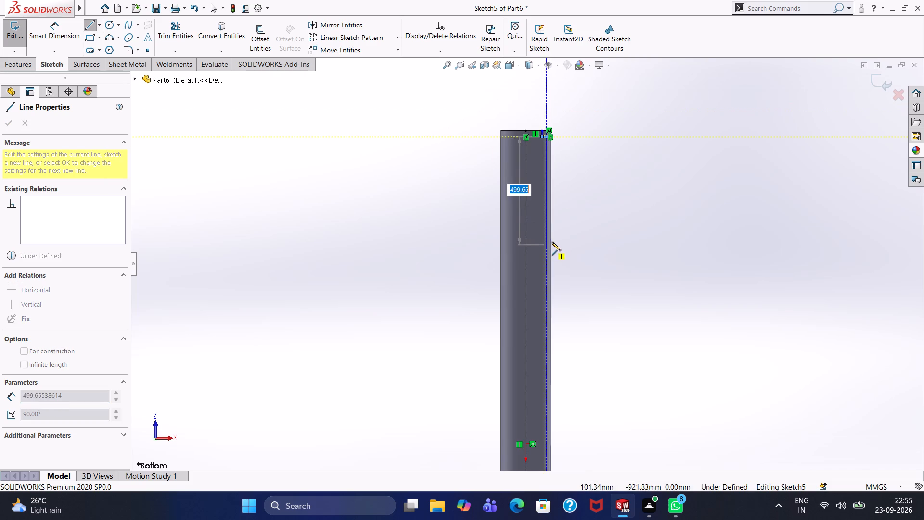
scroll(545, 269, "up", 3)
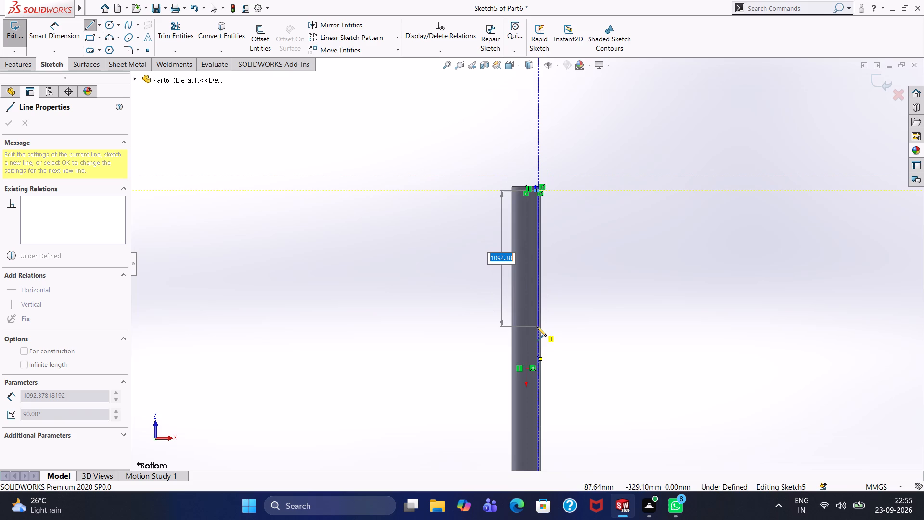
scroll(537, 327, "up", 2)
scroll(519, 433, "down", 3)
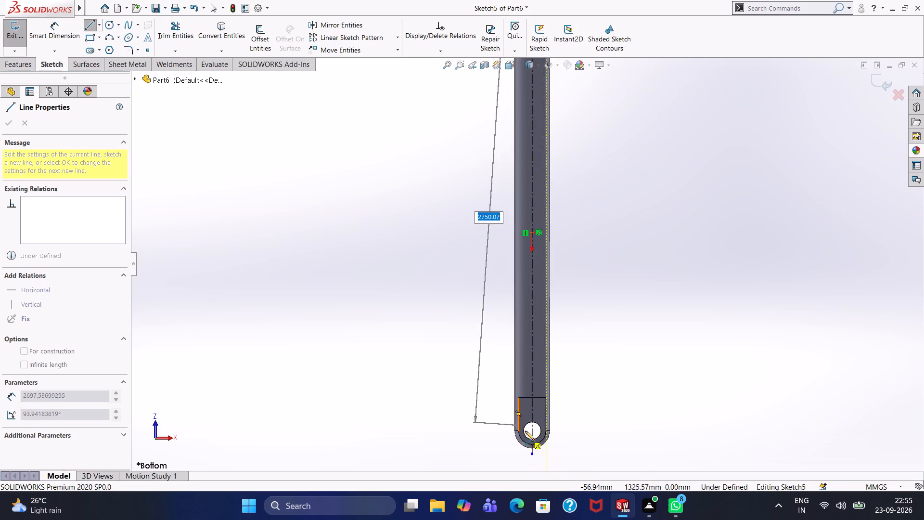
scroll(544, 384, "down", 1)
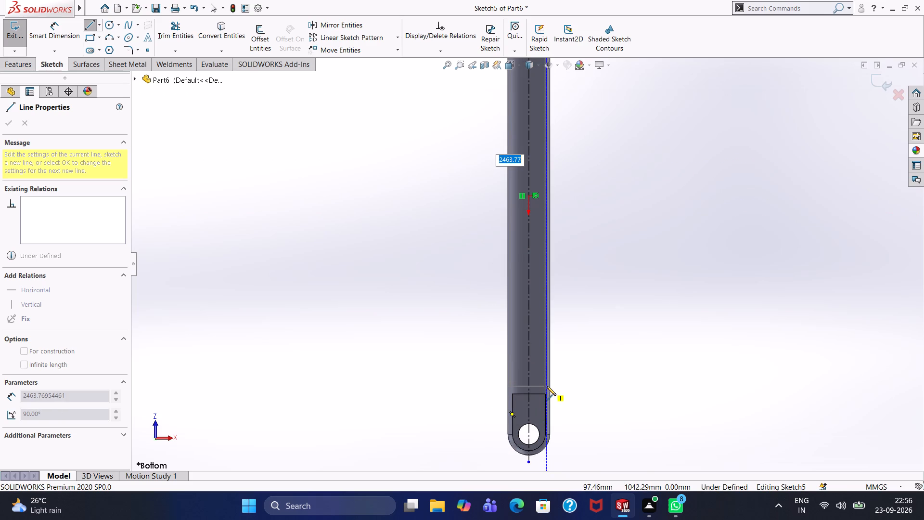
left_click(547, 386)
right_click(579, 359)
left_click(587, 365)
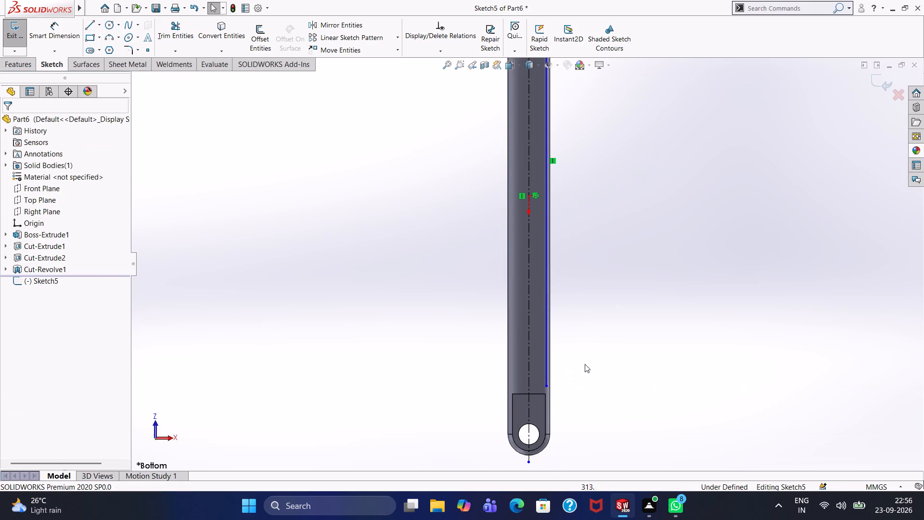
Dimension the step's depth from the cylinder's flat end along its length as 30 mm.
left_click(48, 32)
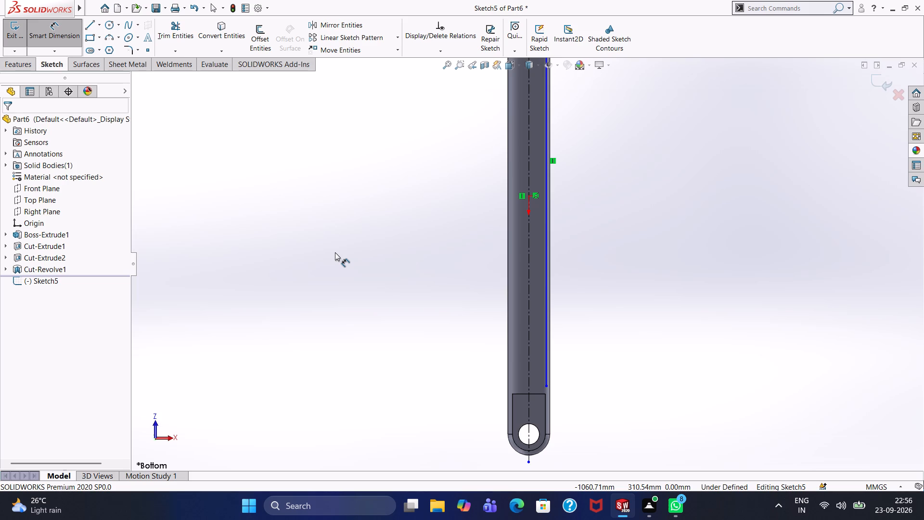
scroll(543, 114, "up", 1)
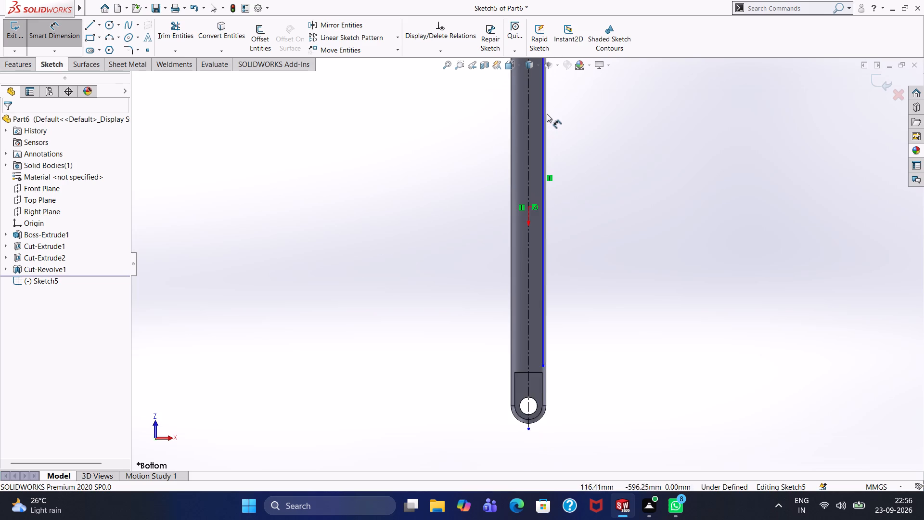
scroll(547, 107, "up", 3)
scroll(543, 90, "down", 2)
scroll(530, 156, "down", 6)
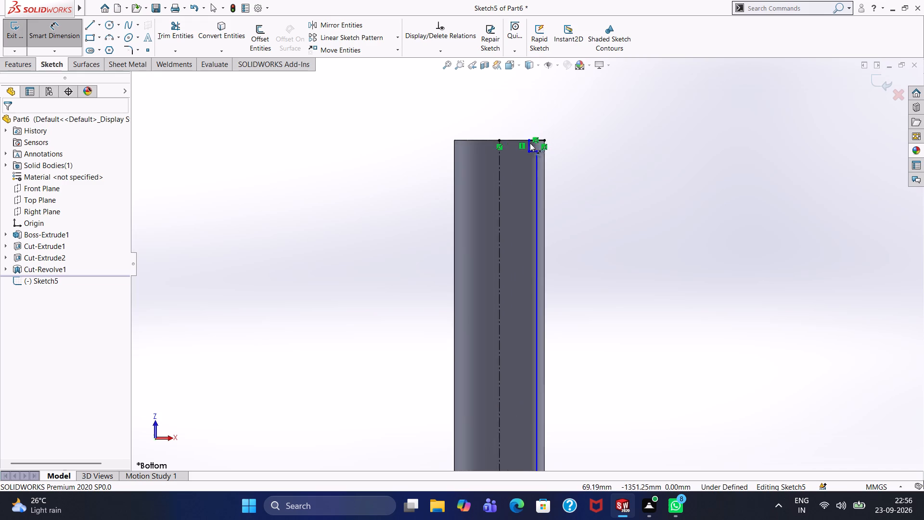
scroll(534, 143, "down", 1)
scroll(538, 147, "up", 1)
scroll(540, 150, "down", 1)
scroll(535, 199, "up", 1)
scroll(542, 193, "down", 3)
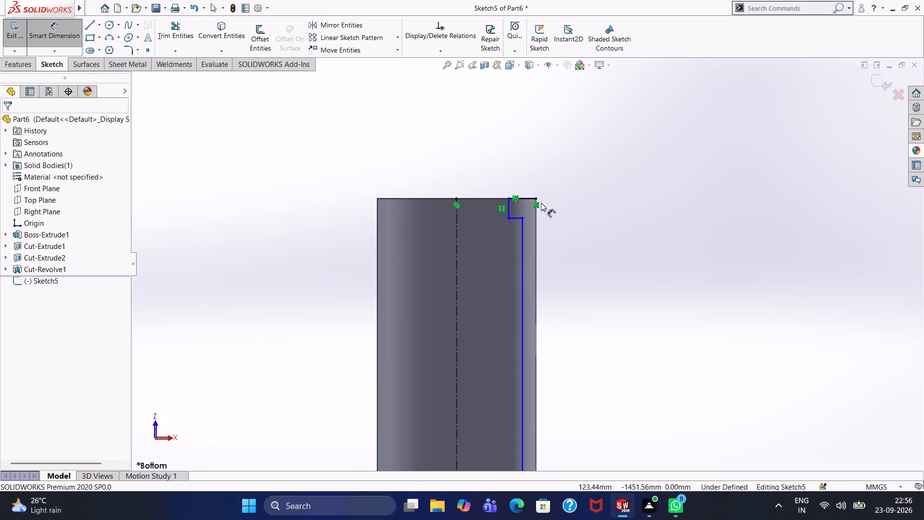
scroll(522, 260, "down", 1)
scroll(522, 258, "up", 1)
left_click(537, 197)
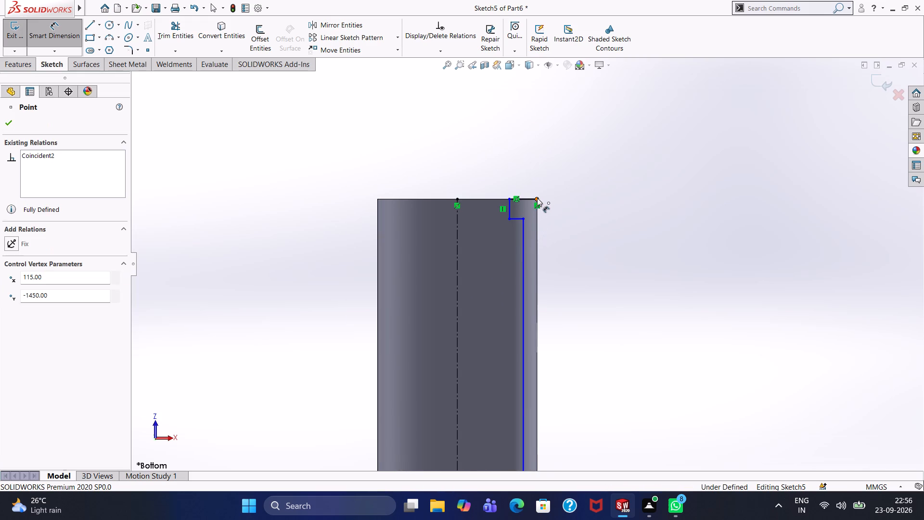
left_click(526, 219)
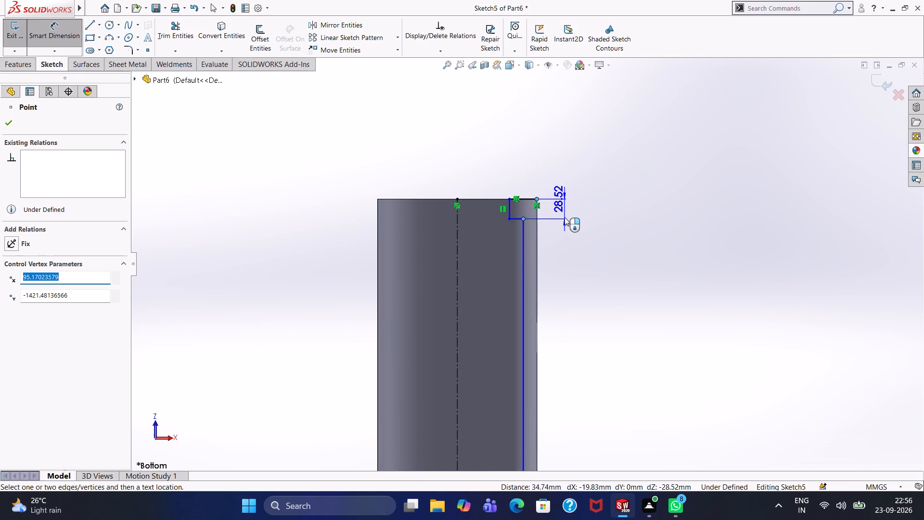
left_click(570, 217)
type("30")
key("Return")
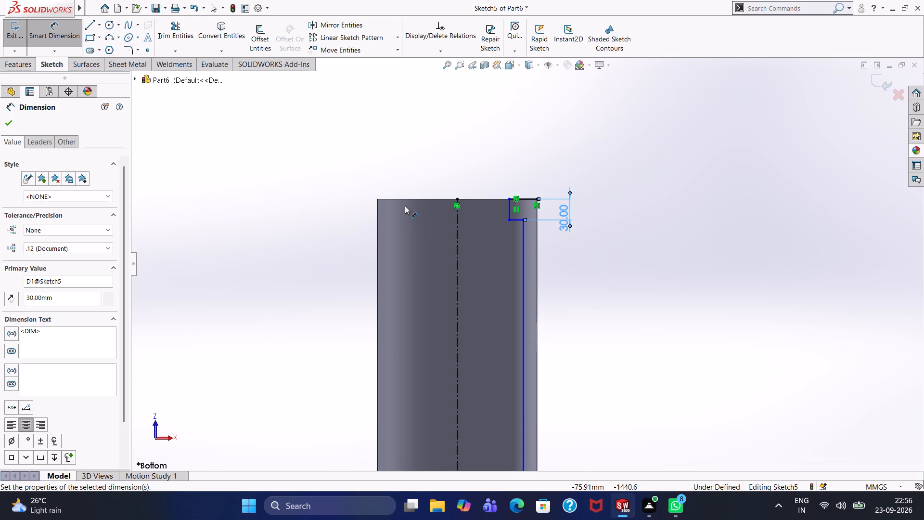
Dimension the distance from the centerline to the step's inner line as 66 mm.
left_click(509, 198)
left_click(459, 198)
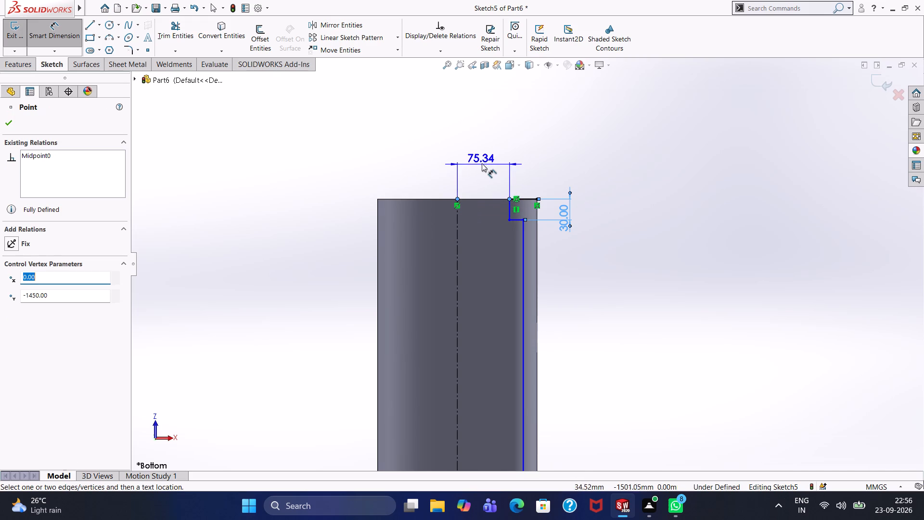
left_click(487, 158)
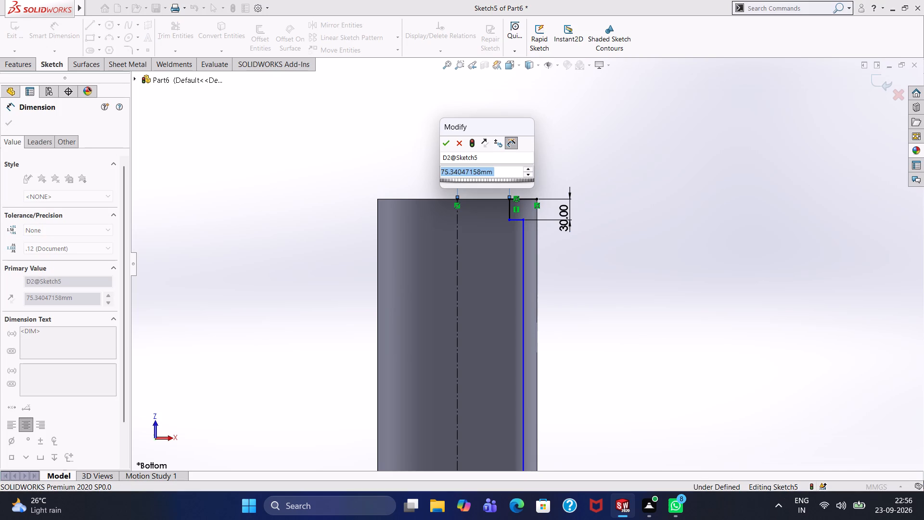
type("66")
key("Return")
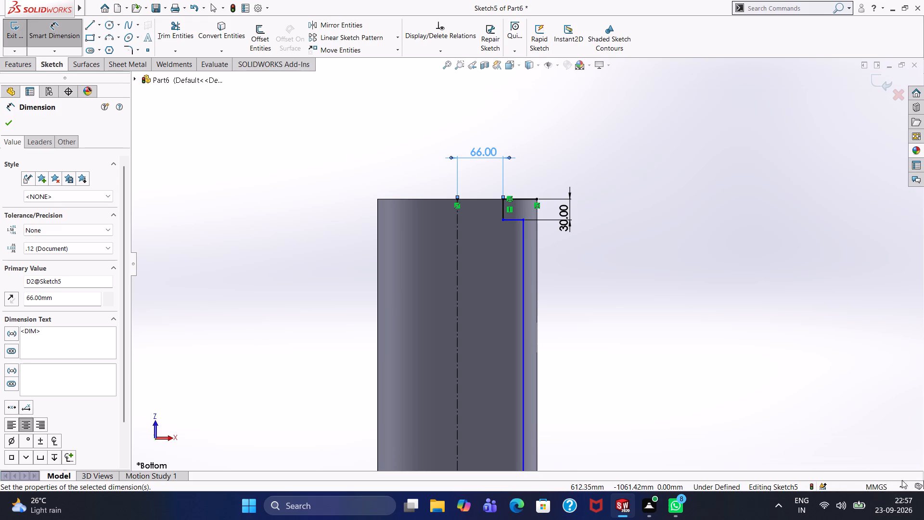
Dimension the distance from the centerline to the long profile line as 81 mm.
left_click(524, 319)
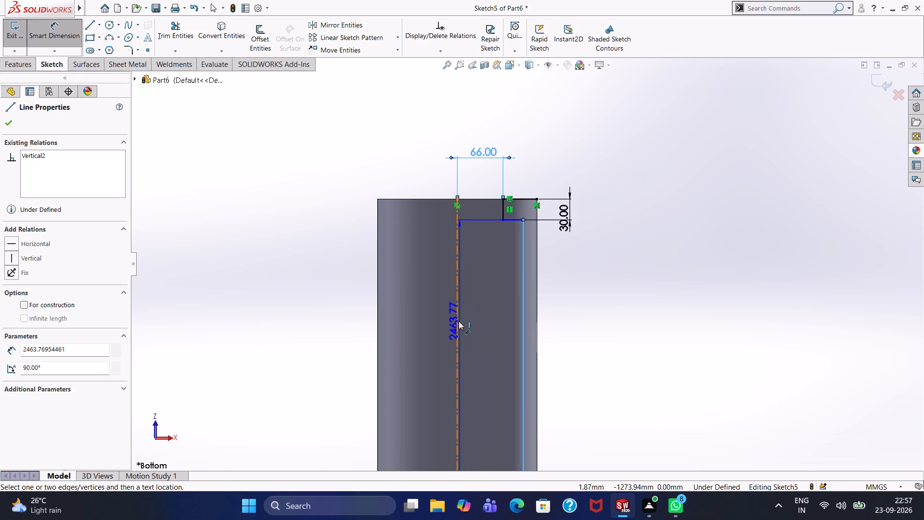
left_click(458, 321)
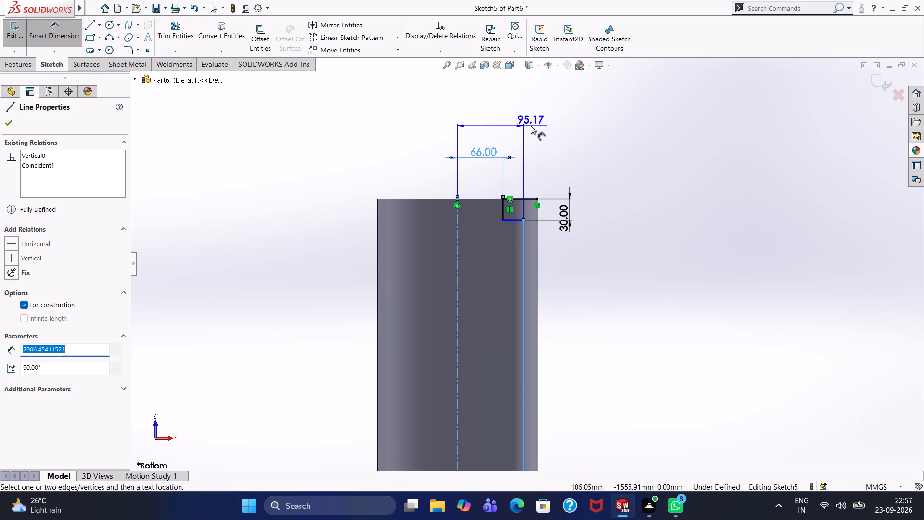
left_click(531, 126)
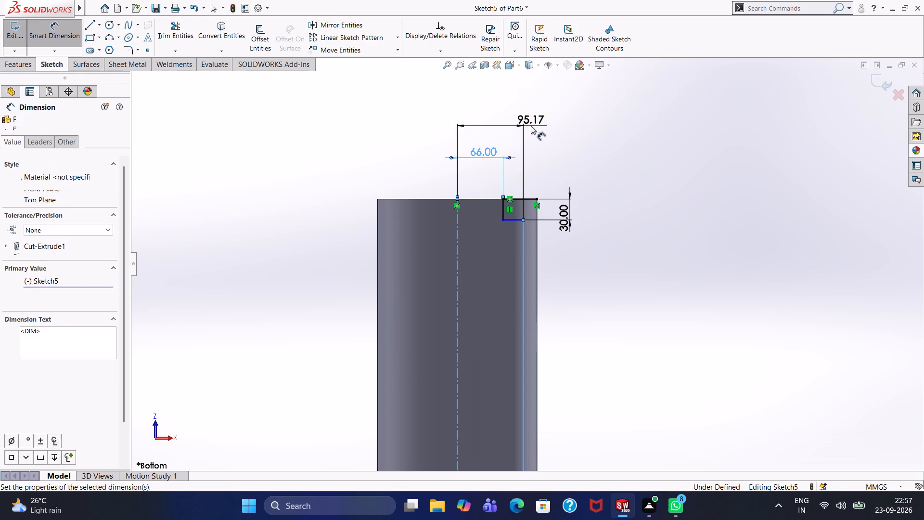
type("81")
key("Return")
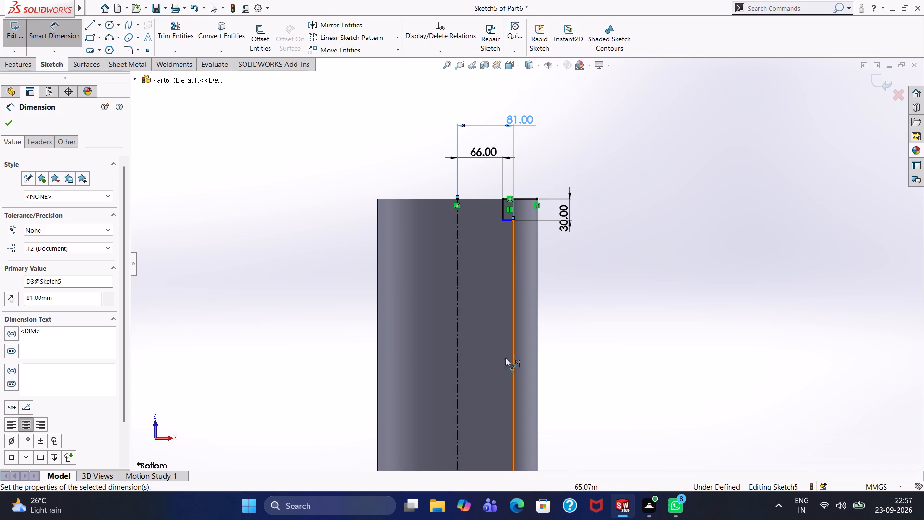
Dimension the gap between the long line's free end and the straight edge of the flat as 50 mm.
scroll(395, 473, "down", 1)
scroll(397, 460, "up", 1)
scroll(399, 455, "down", 1)
scroll(500, 444, "up", 1)
scroll(500, 444, "down", 1)
scroll(547, 442, "down", 3)
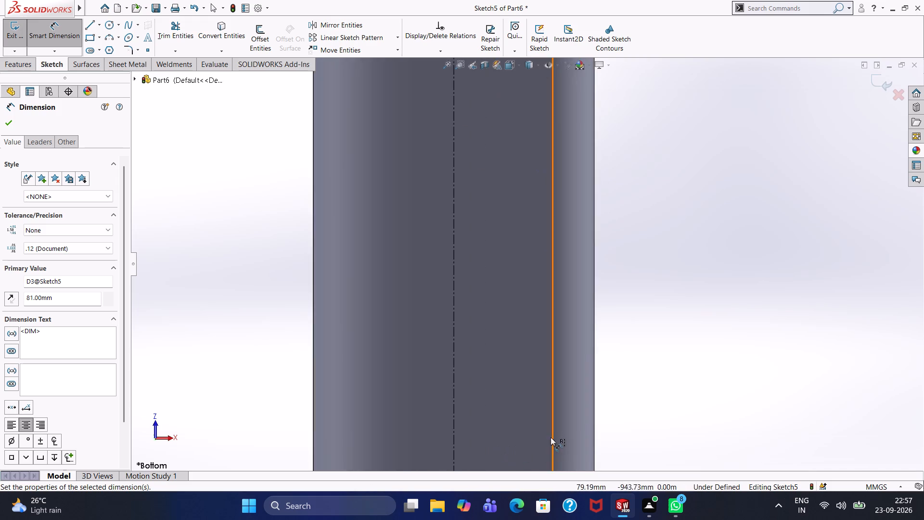
scroll(566, 441, "up", 4)
scroll(566, 435, "down", 2)
scroll(555, 446, "up", 1)
scroll(555, 446, "down", 1)
scroll(555, 445, "up", 5)
scroll(523, 449, "down", 1)
scroll(523, 447, "up", 1)
scroll(523, 443, "down", 1)
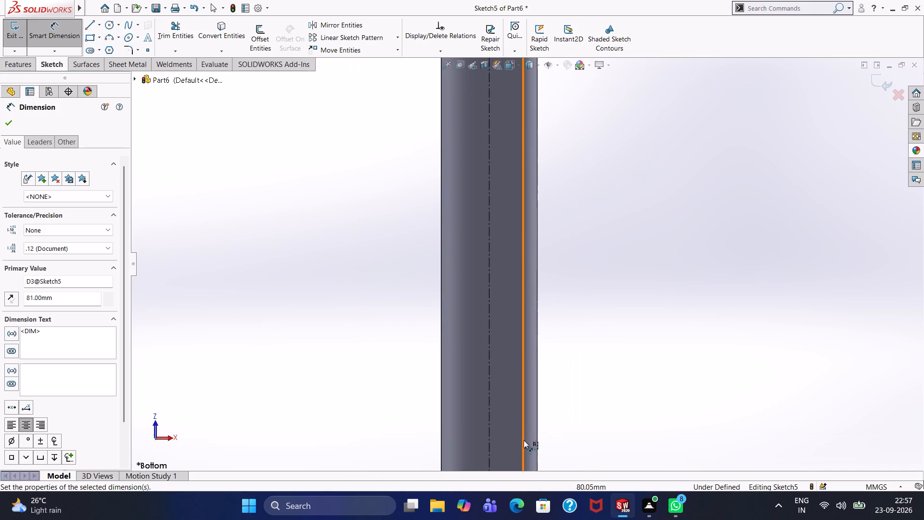
scroll(526, 447, "up", 5)
scroll(530, 426, "down", 1)
scroll(530, 420, "up", 5)
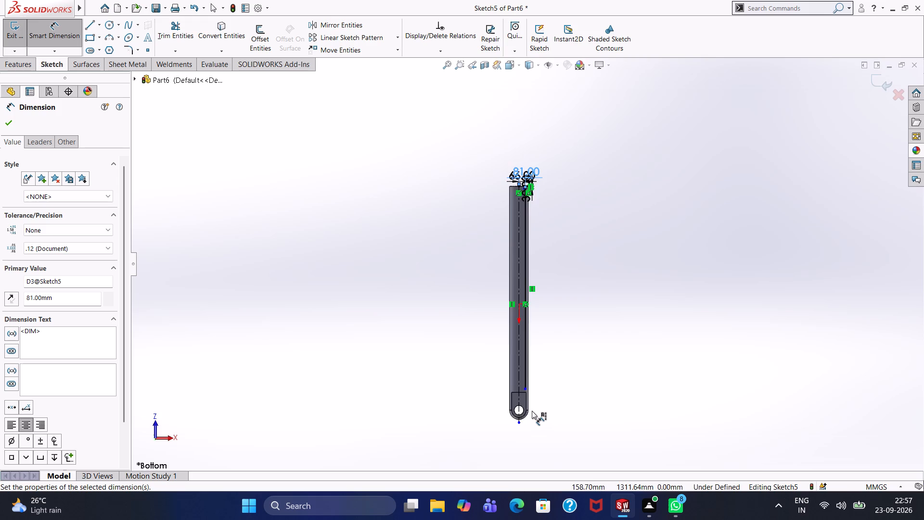
scroll(532, 411, "down", 3)
scroll(509, 377, "up", 1)
scroll(509, 377, "down", 2)
scroll(514, 322, "down", 5)
scroll(525, 321, "up", 1)
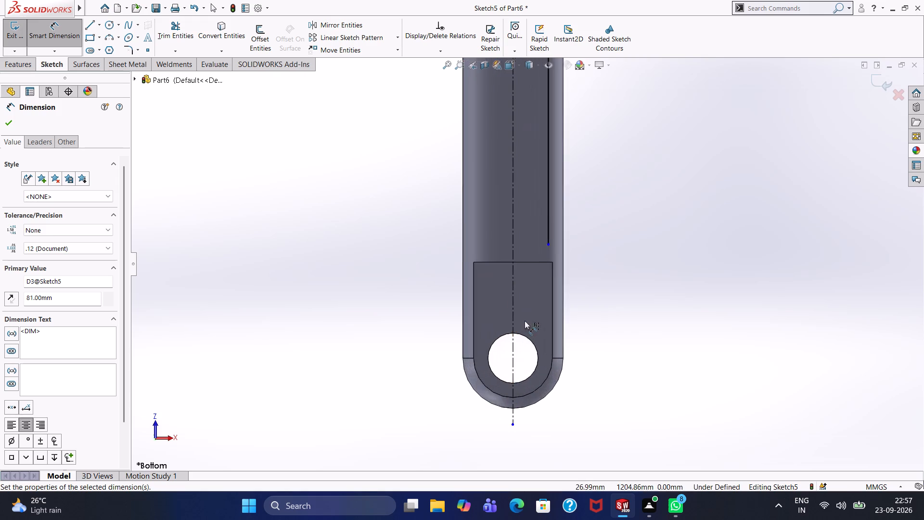
scroll(527, 314, "down", 1)
scroll(529, 309, "up", 1)
scroll(531, 301, "down", 5)
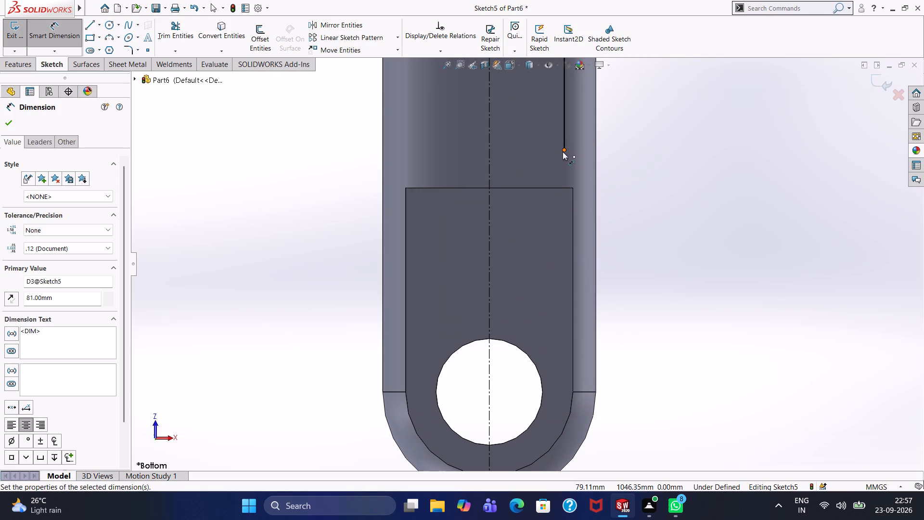
left_click(564, 150)
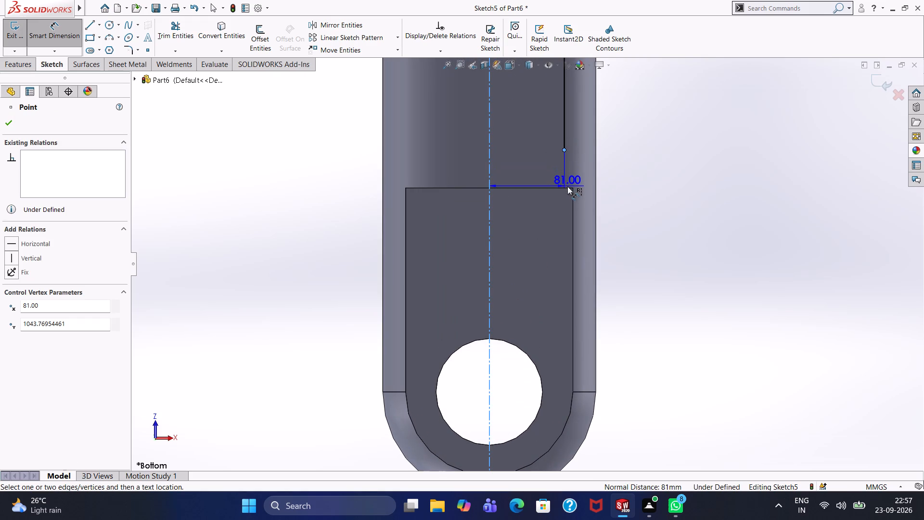
left_click(566, 188)
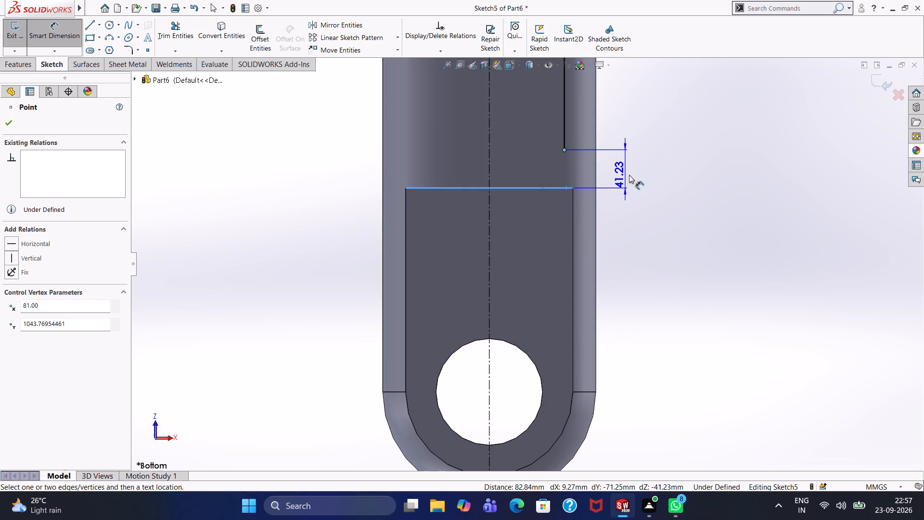
left_click(634, 175)
type("50")
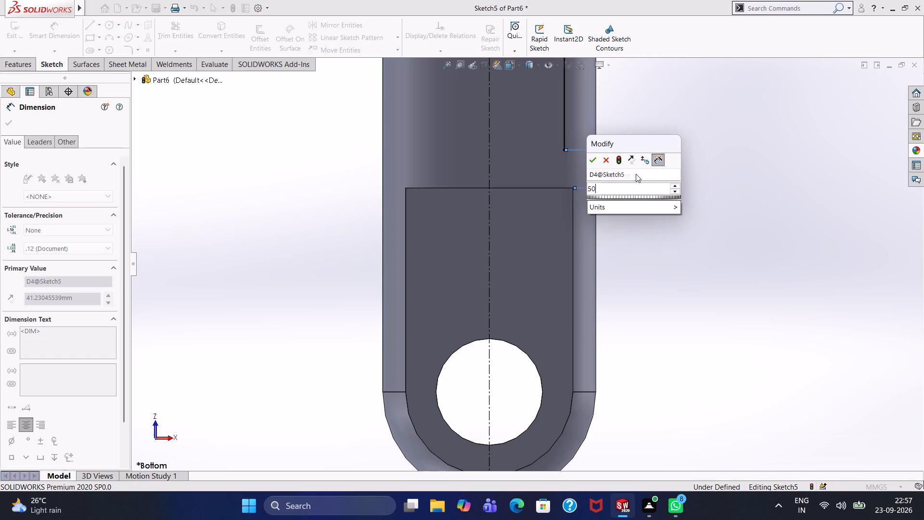
key("Return")
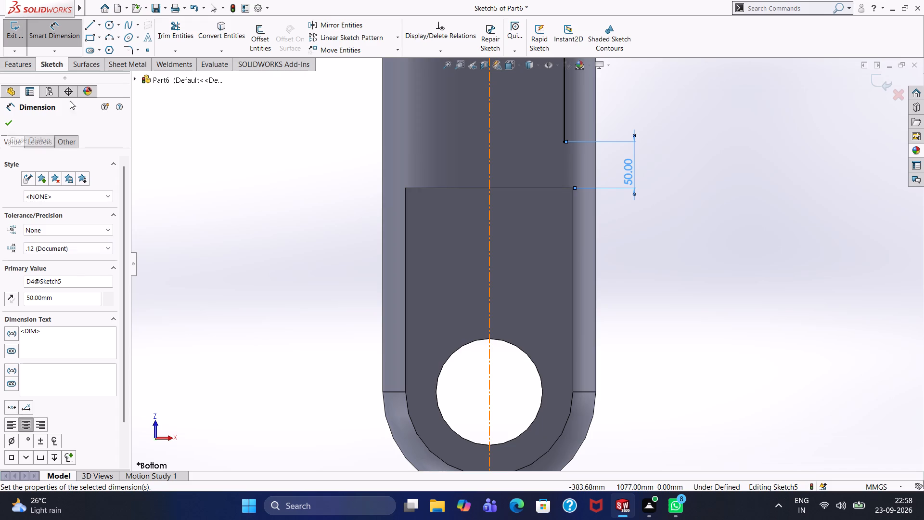
Sketch a horizontal line from the long line's free end near the flat to the centerline, and end the chain.
left_click(85, 26)
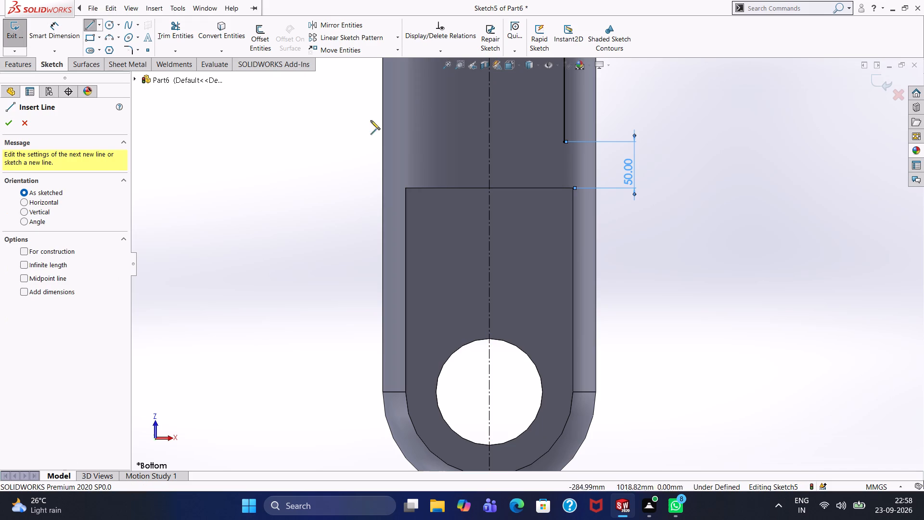
left_click(566, 143)
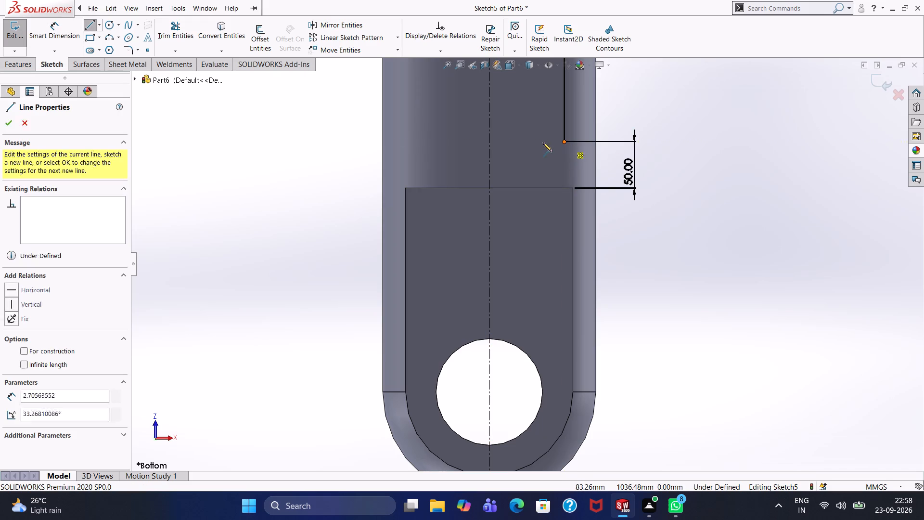
left_click(489, 143)
right_click(633, 114)
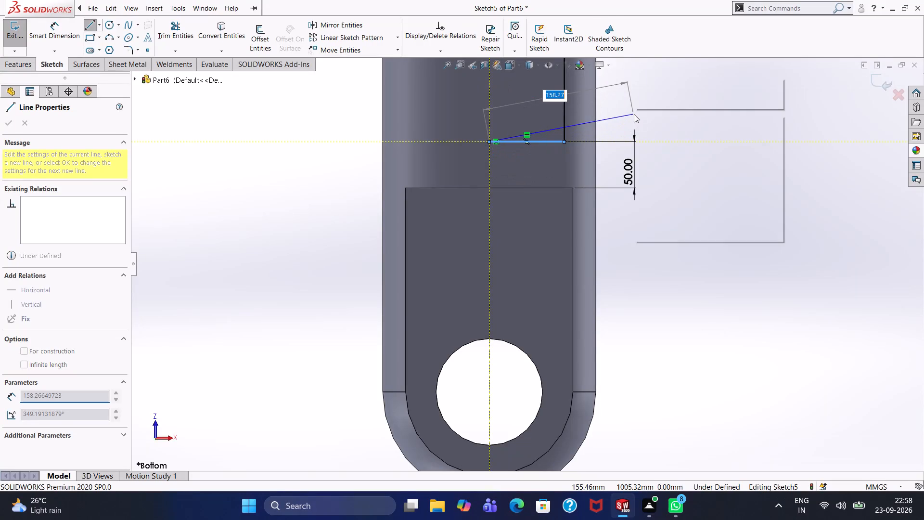
left_click(642, 119)
Power-trim the profile line on the cylinder's flat end that runs from the step's inner line to the outer corner.
left_click(187, 28)
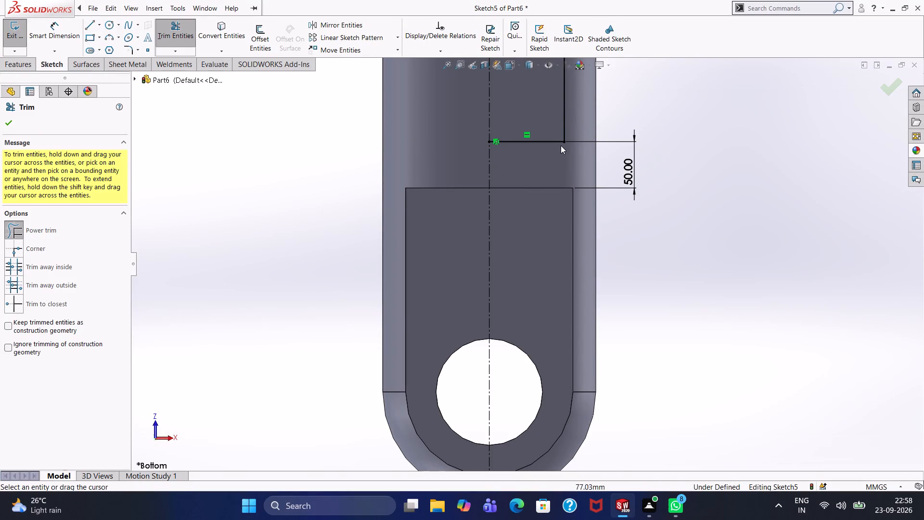
scroll(561, 144, "up", 5)
scroll(561, 143, "down", 1)
scroll(561, 143, "up", 1)
scroll(561, 143, "down", 1)
scroll(561, 142, "up", 6)
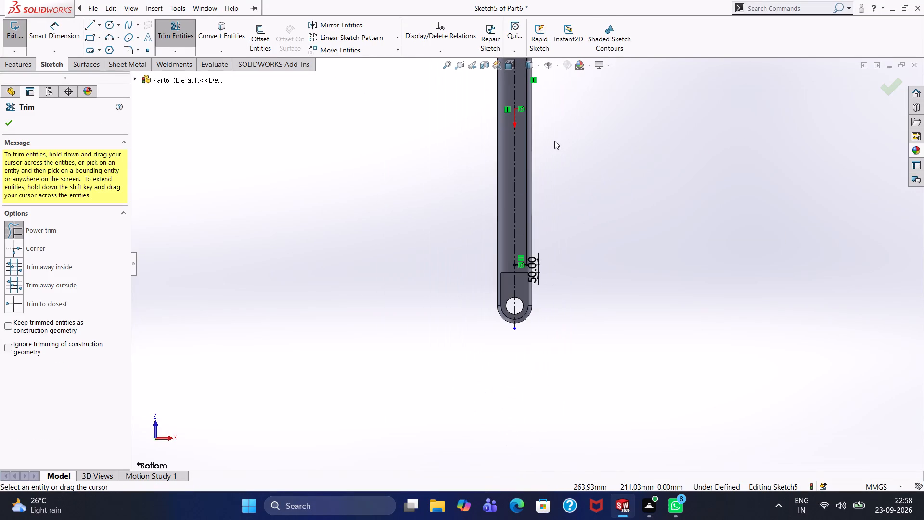
scroll(553, 141, "up", 3)
scroll(513, 104, "up", 4)
scroll(528, 123, "down", 3)
scroll(523, 270, "down", 3)
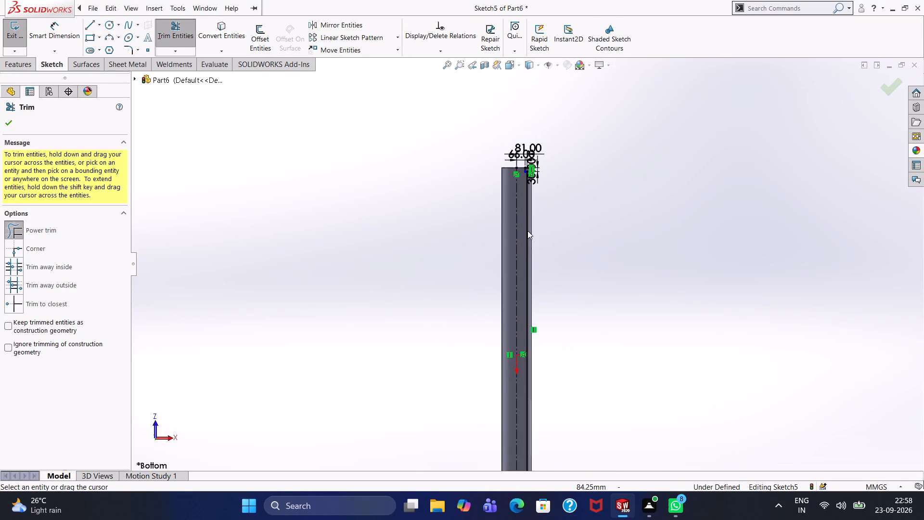
scroll(525, 189, "down", 5)
scroll(525, 188, "up", 1)
scroll(525, 188, "down", 1)
scroll(525, 188, "up", 1)
scroll(525, 188, "down", 3)
scroll(552, 253, "down", 1)
scroll(552, 253, "up", 1)
scroll(552, 253, "down", 1)
scroll(552, 253, "up", 1)
scroll(552, 251, "down", 3)
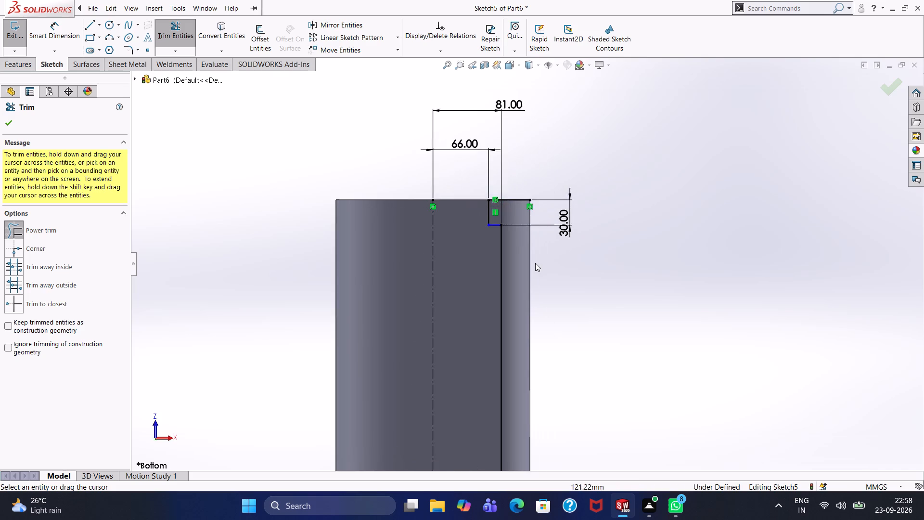
scroll(535, 263, "down", 4)
left_click_drag(528, 106, 492, 149)
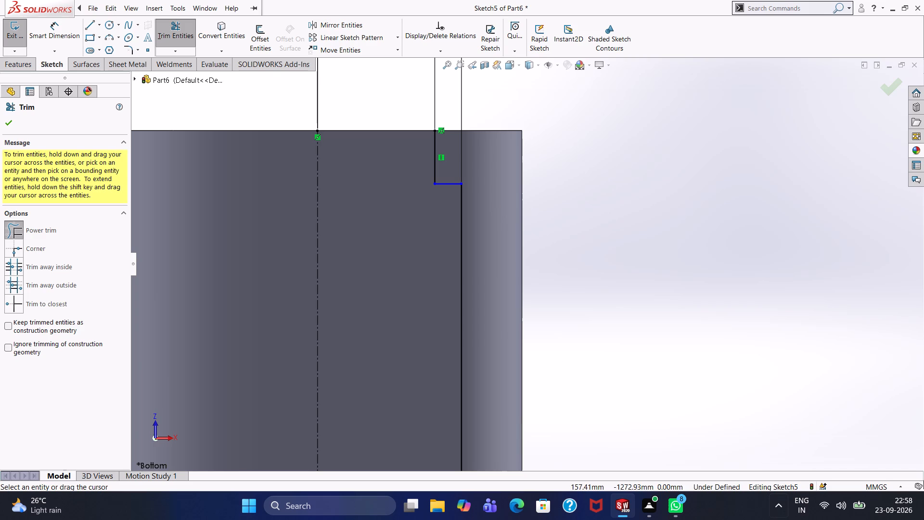
left_click(5, 120)
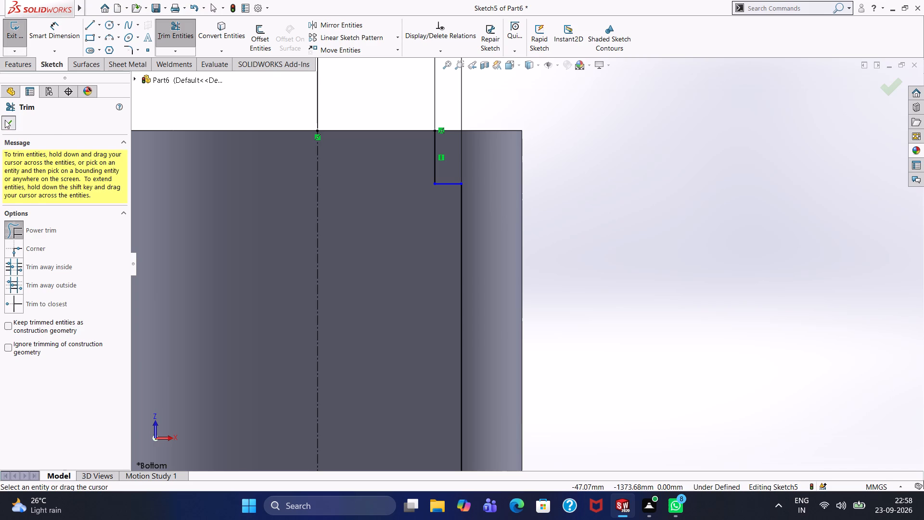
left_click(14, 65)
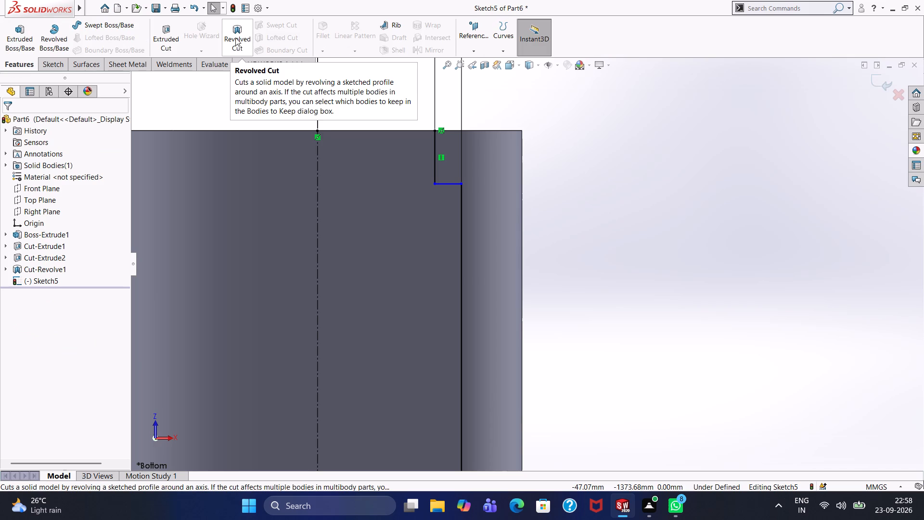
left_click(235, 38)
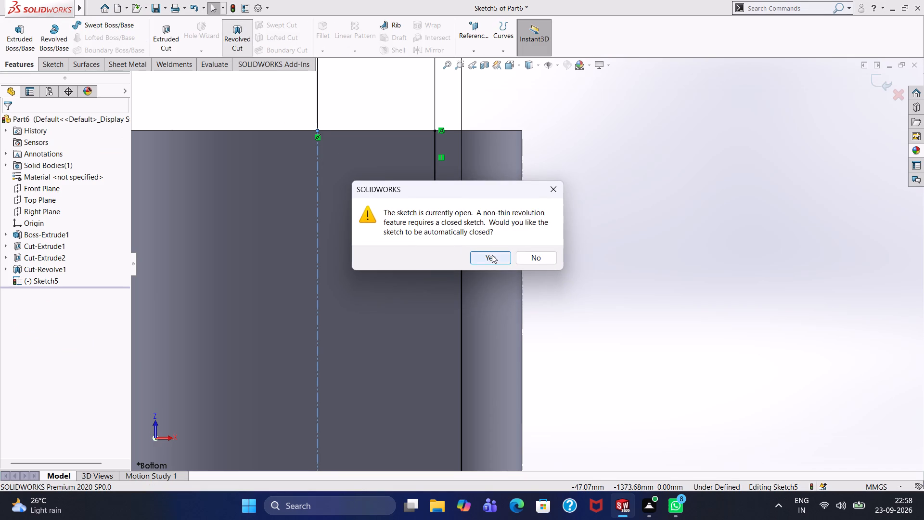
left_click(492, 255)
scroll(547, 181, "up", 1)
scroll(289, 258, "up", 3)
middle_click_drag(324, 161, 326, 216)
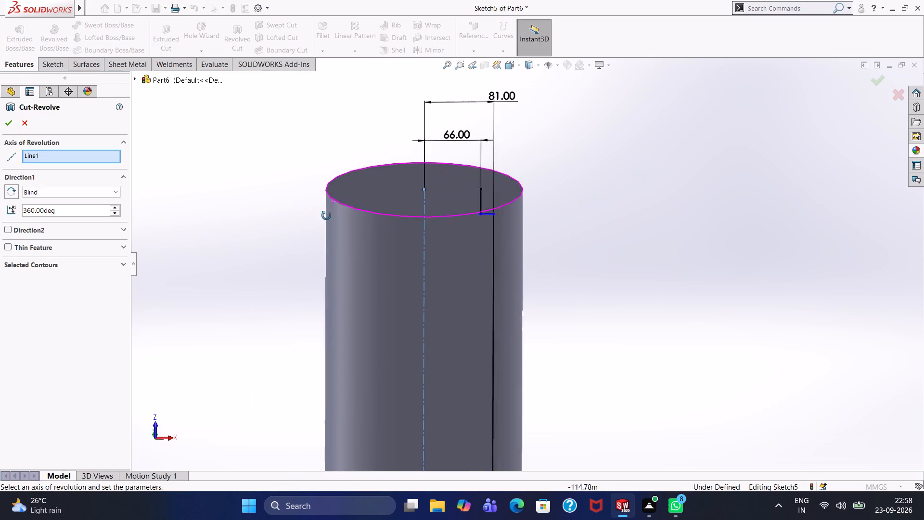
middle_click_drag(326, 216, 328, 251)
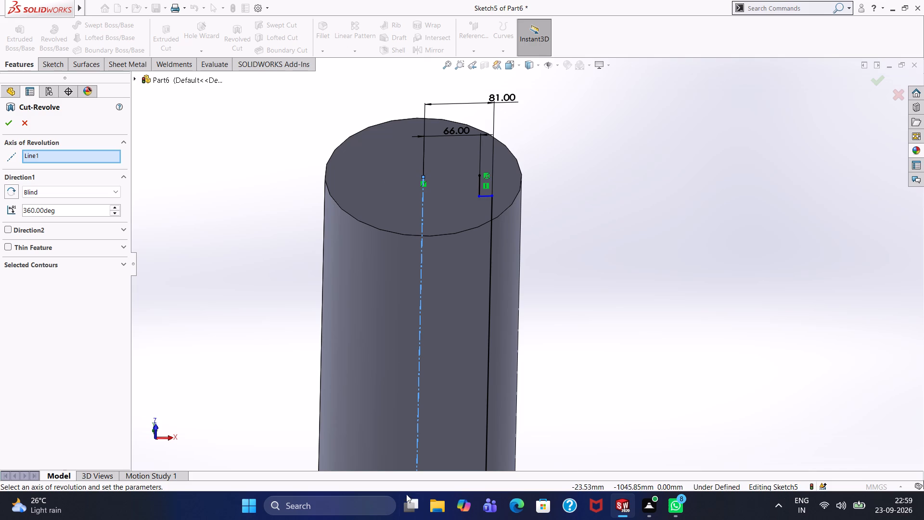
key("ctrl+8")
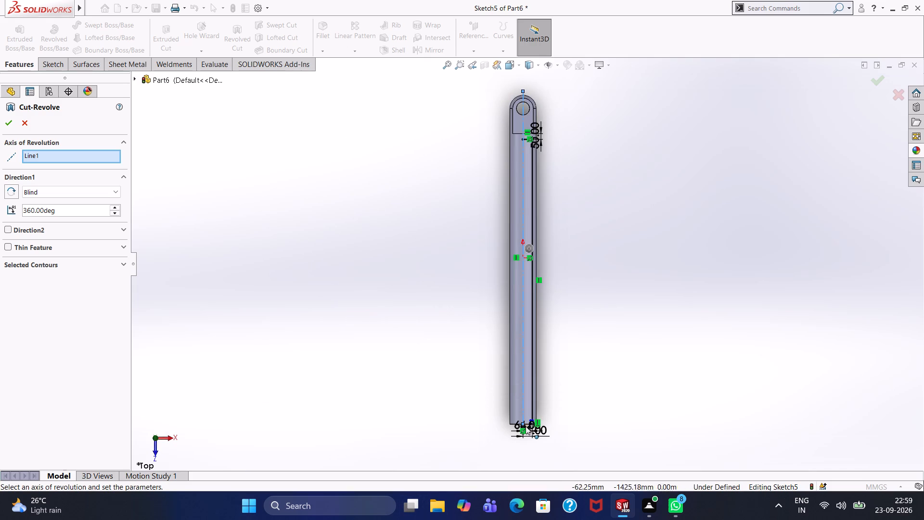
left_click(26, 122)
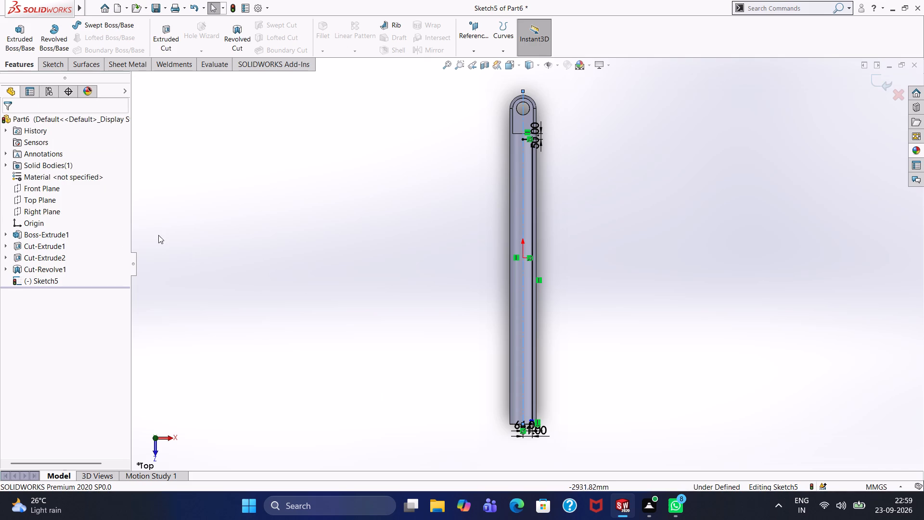
Facing the Top Plane, sketch a 66 mm horizontal line along the flat end from the step's inner line to the centerline.
left_click(38, 201)
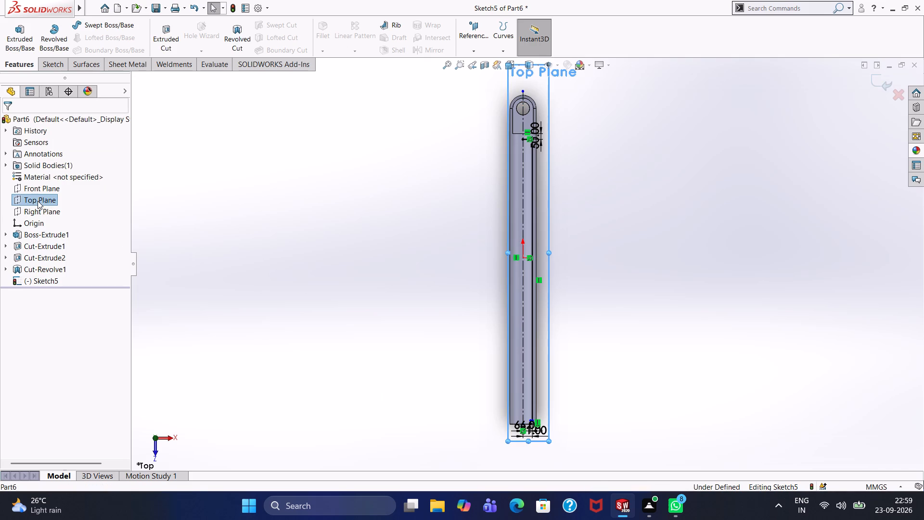
left_click(87, 192)
left_click(350, 181)
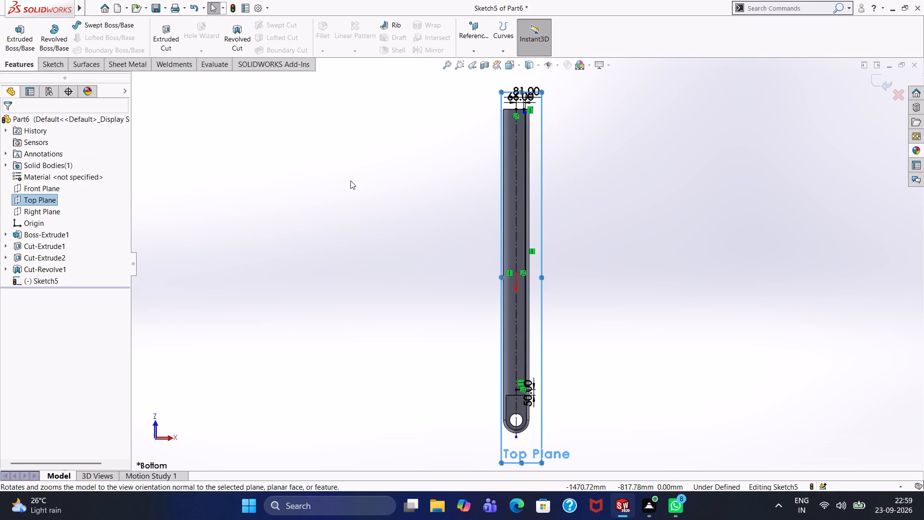
scroll(527, 135, "up", 2)
scroll(502, 170, "down", 3)
scroll(556, 180, "down", 7)
scroll(355, 129, "down", 2)
scroll(355, 135, "up", 1)
scroll(356, 139, "down", 1)
scroll(485, 208, "up", 1)
scroll(485, 209, "down", 1)
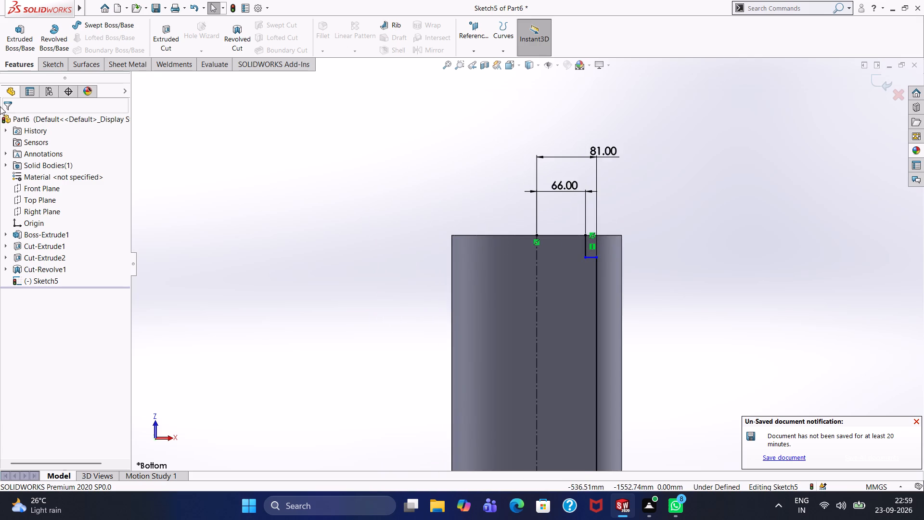
left_click(52, 62)
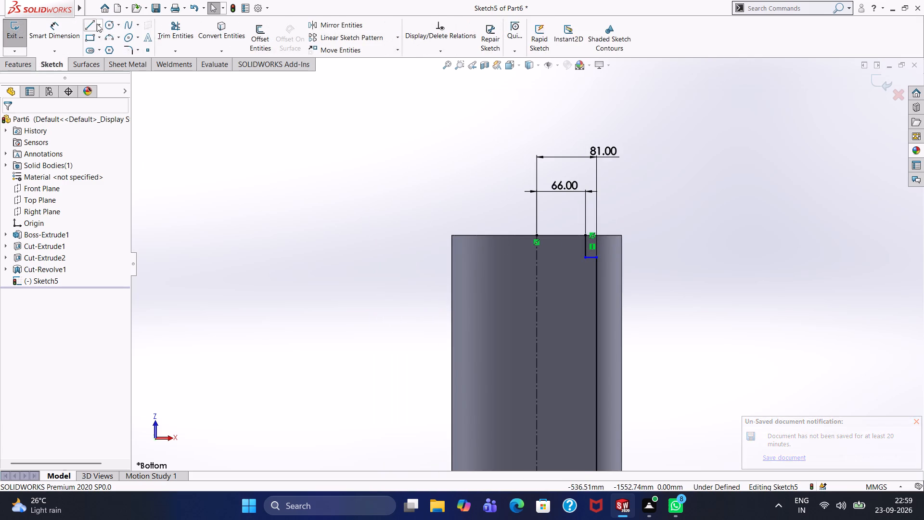
left_click(88, 26)
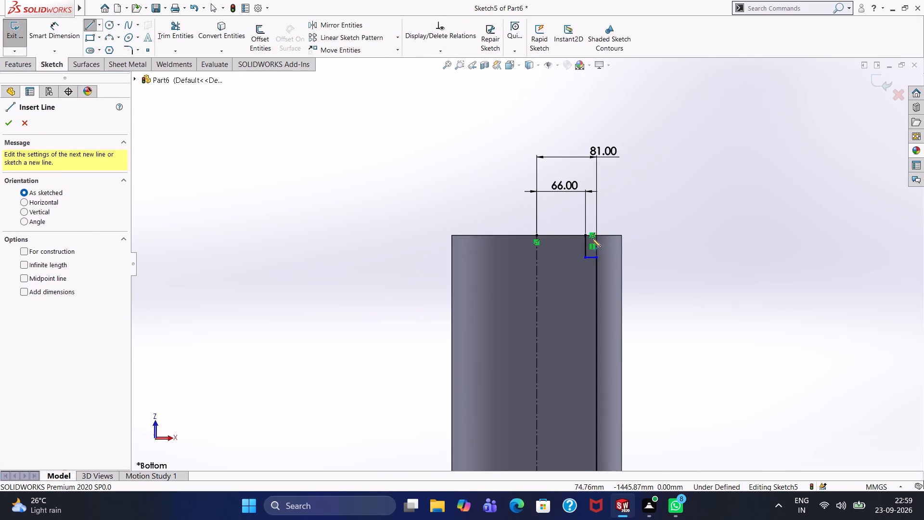
left_click(585, 234)
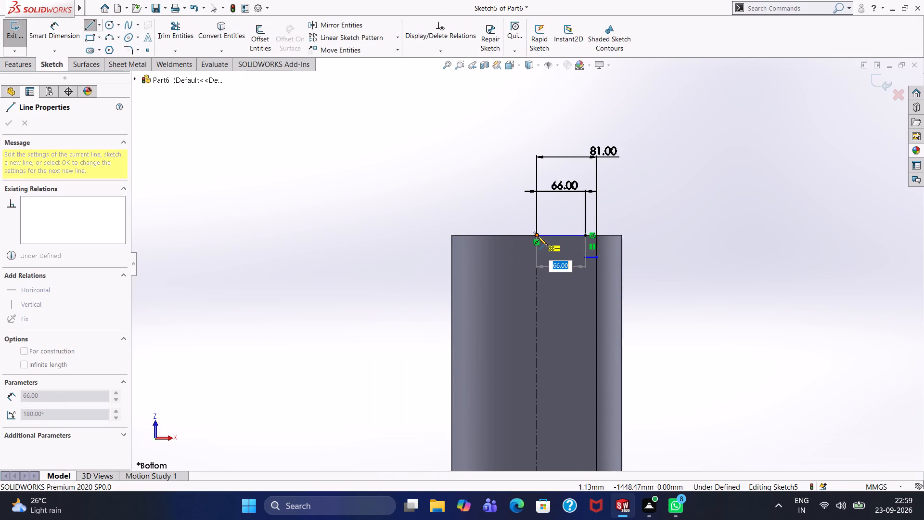
left_click(538, 236)
right_click(473, 184)
left_click(488, 190)
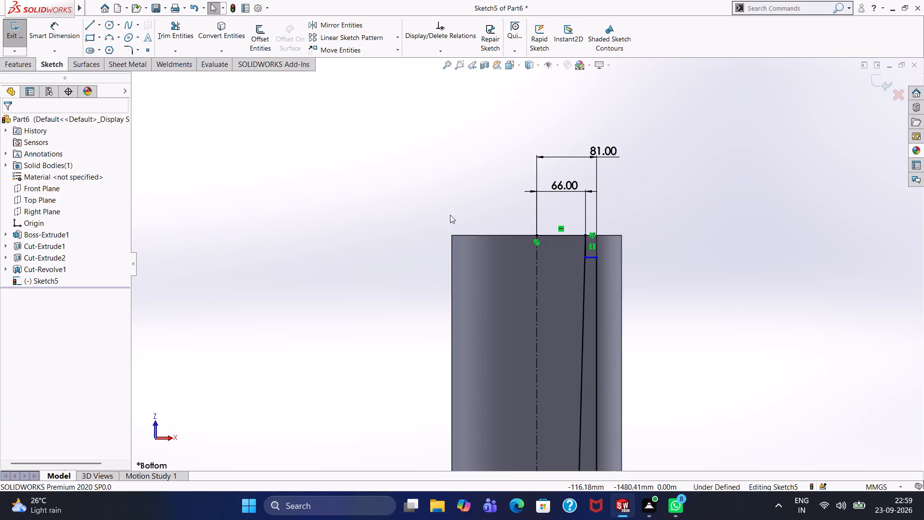
Start a 360-degree Revolved Cut from the stepped profile sketch, using the cylinder's centerline as the axis of revolution.
left_click(18, 61)
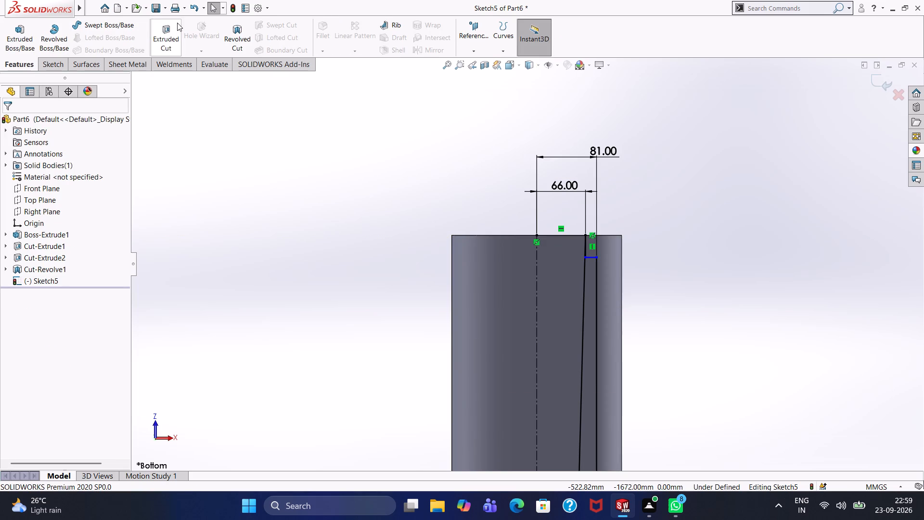
left_click(235, 31)
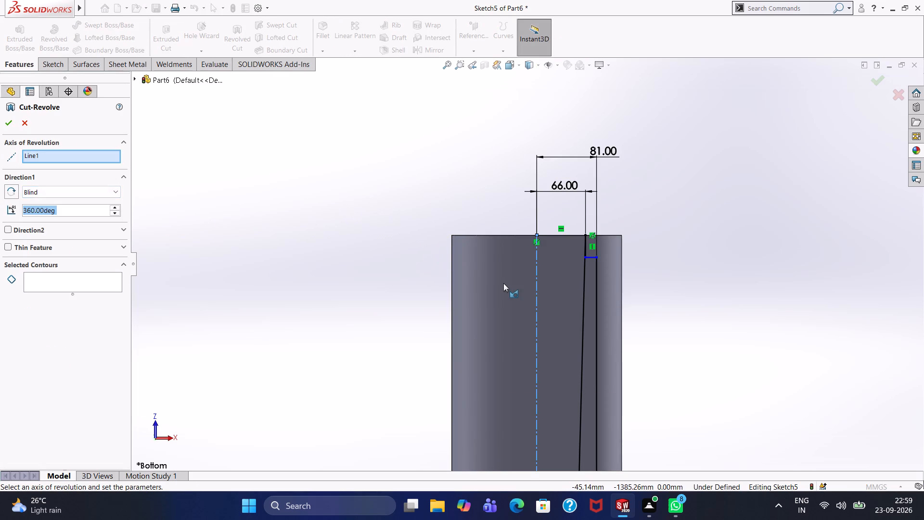
Examine the revolved-cut profile along the cylinder, from the step at the flat end to the lines near the cross hole.
scroll(503, 283, "up", 1)
scroll(503, 283, "down", 1)
scroll(503, 283, "up", 1)
scroll(503, 283, "down", 1)
scroll(503, 283, "up", 5)
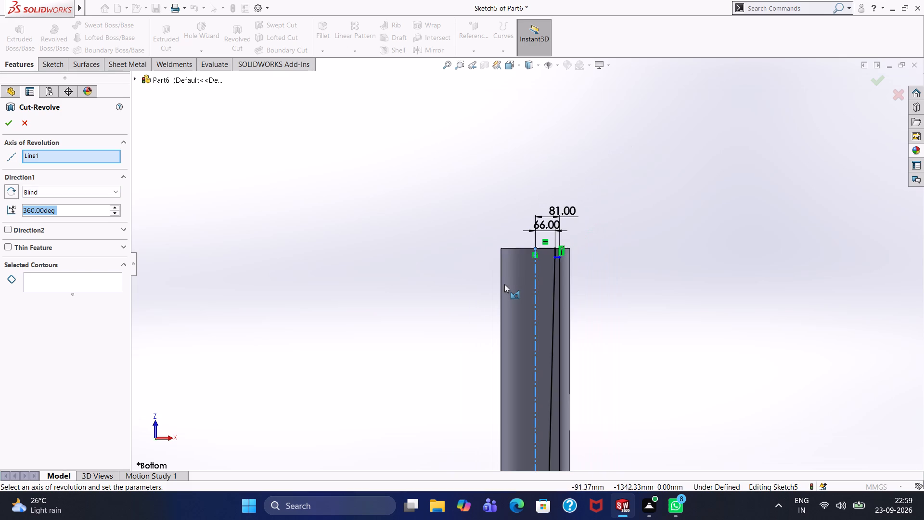
scroll(504, 284, "up", 5)
scroll(646, 395, "down", 1)
scroll(646, 395, "up", 1)
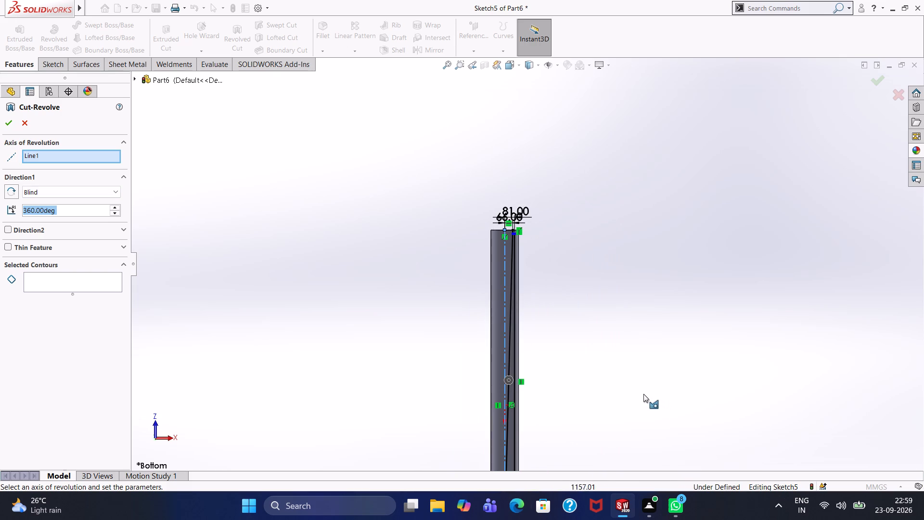
scroll(543, 413, "down", 1)
scroll(543, 413, "up", 3)
scroll(543, 407, "down", 1)
scroll(543, 407, "up", 1)
scroll(543, 407, "down", 1)
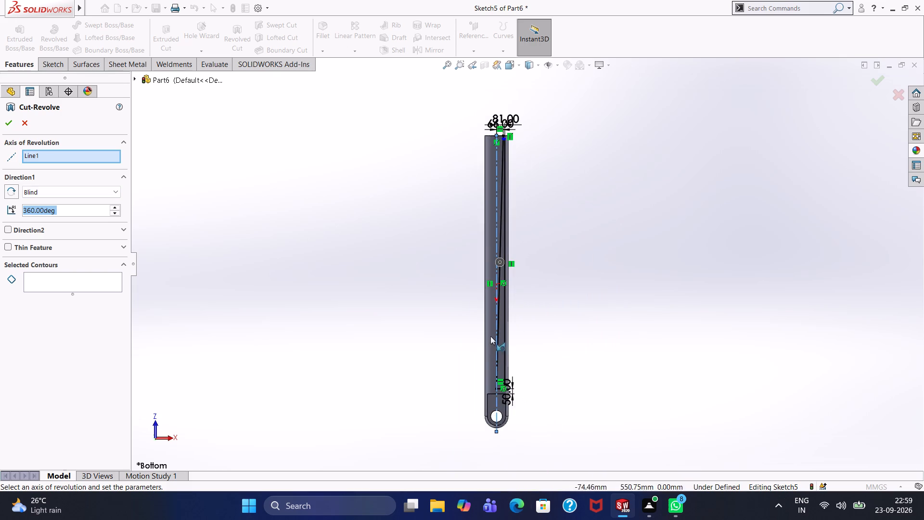
scroll(504, 301, "up", 1)
scroll(504, 301, "down", 9)
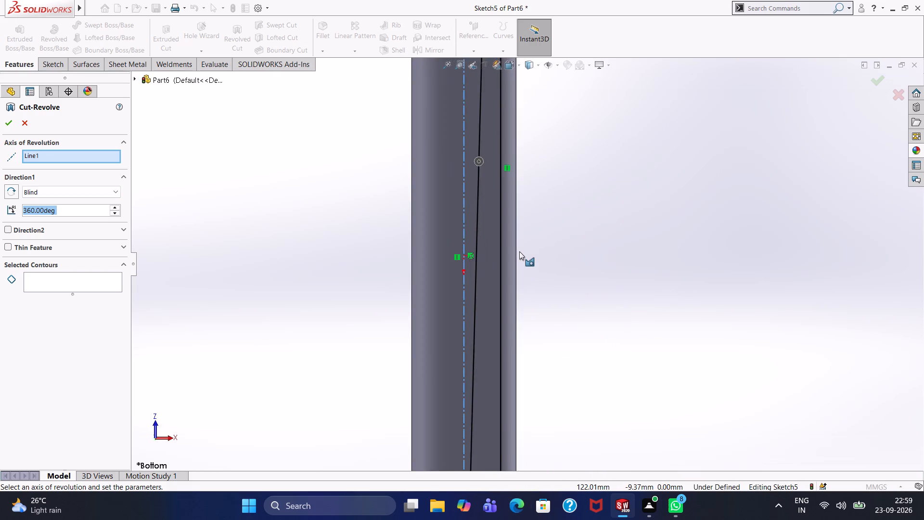
scroll(519, 251, "down", 4)
scroll(519, 251, "up", 7)
scroll(519, 251, "down", 1)
scroll(519, 251, "up", 1)
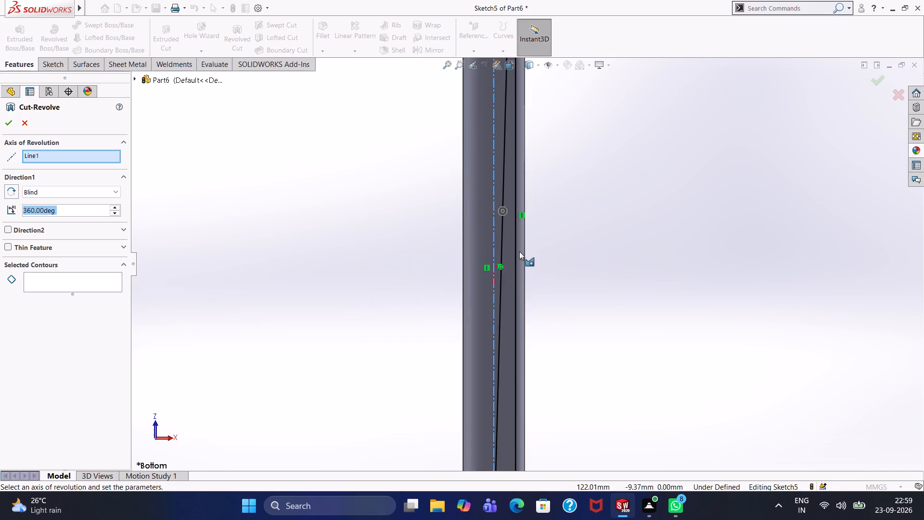
scroll(519, 251, "up", 1)
scroll(519, 251, "down", 1)
scroll(518, 252, "up", 1)
scroll(516, 252, "down", 1)
scroll(513, 254, "up", 2)
scroll(568, 133, "up", 3)
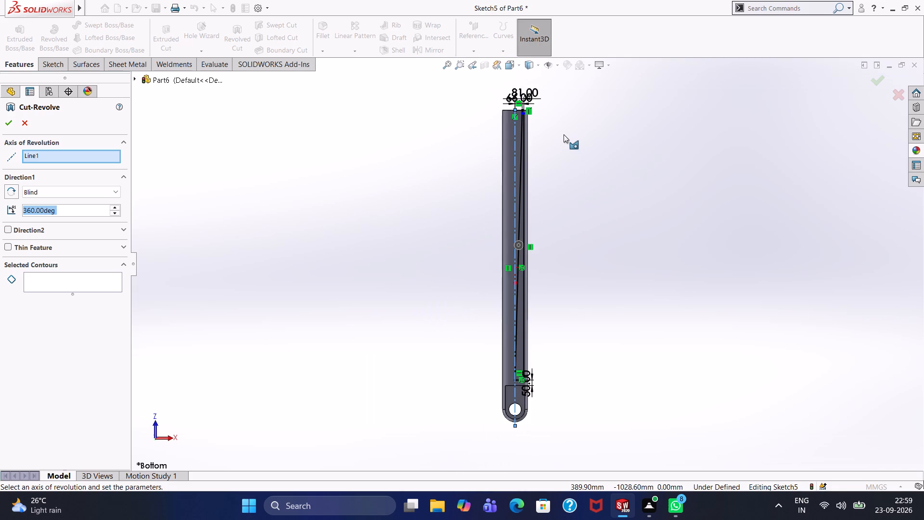
scroll(564, 134, "down", 3)
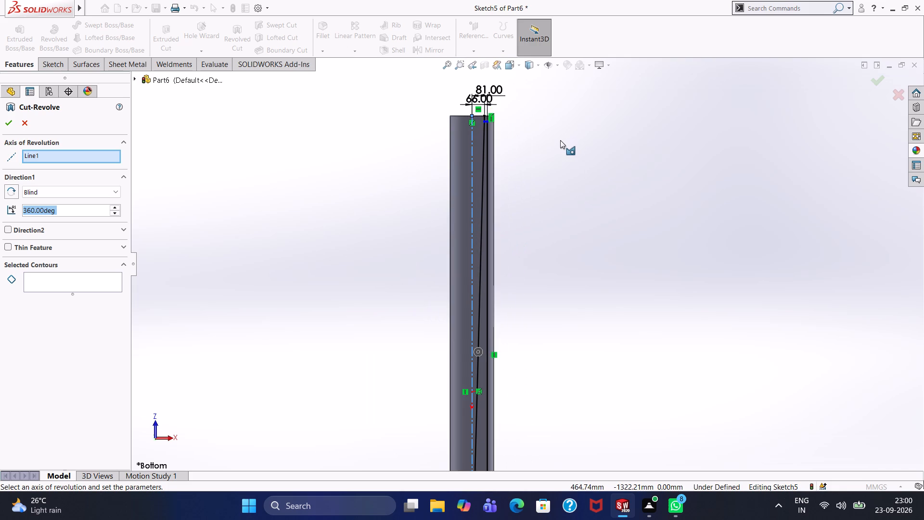
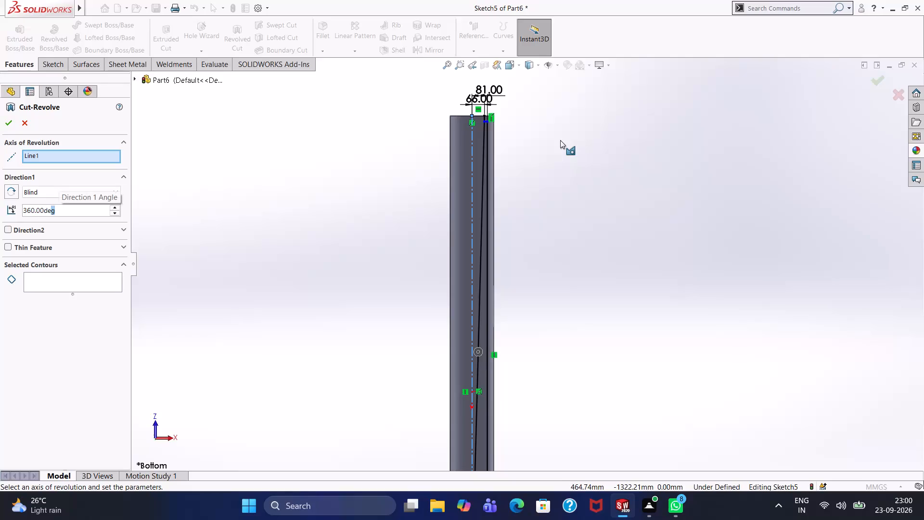
Cancel the revolved cut and undo the last sketch edits, back to the untrimmed profile line along the flat end.
left_click(20, 121)
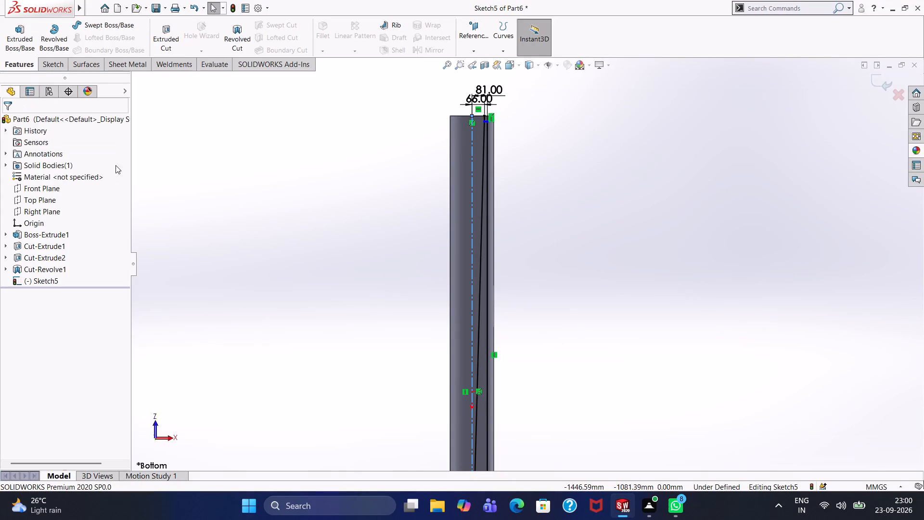
key("ctrl+z")
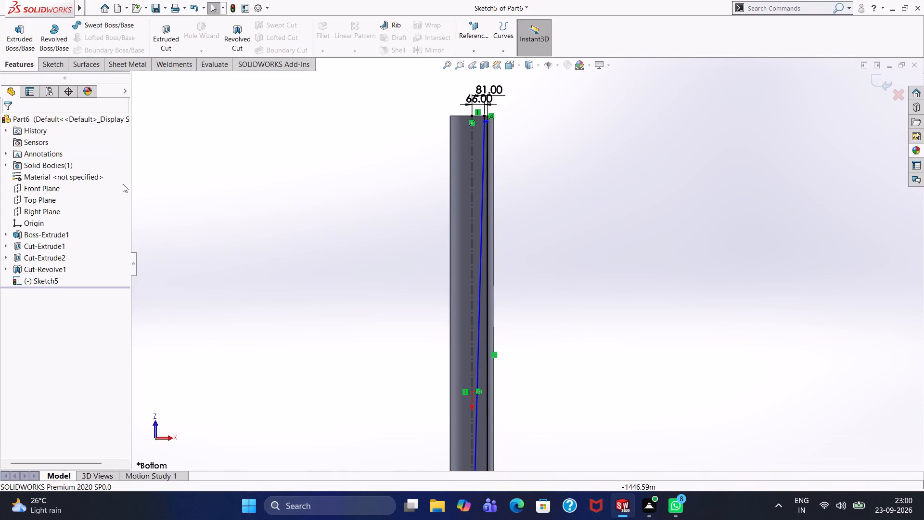
key("ctrl+z")
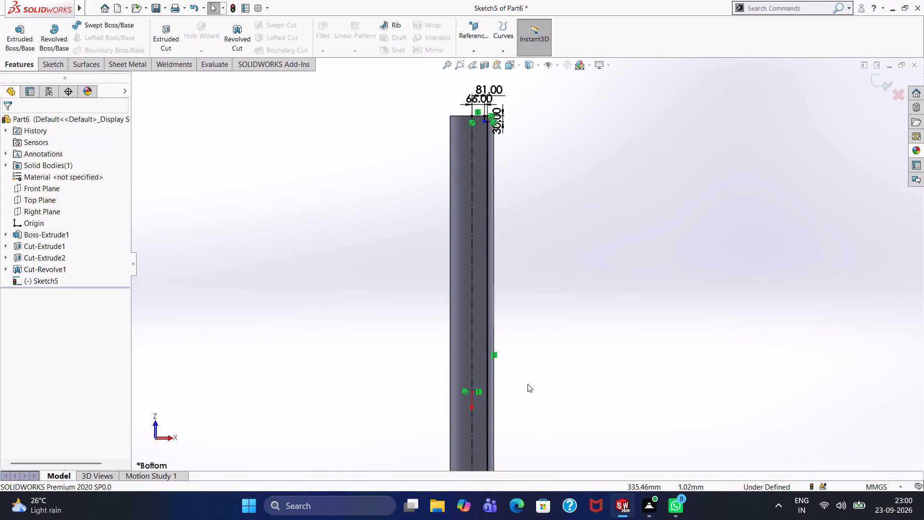
Examine the sketch profile along the cylinder, from the step at the flat end to the closing line near the cross hole.
scroll(478, 124, "up", 2)
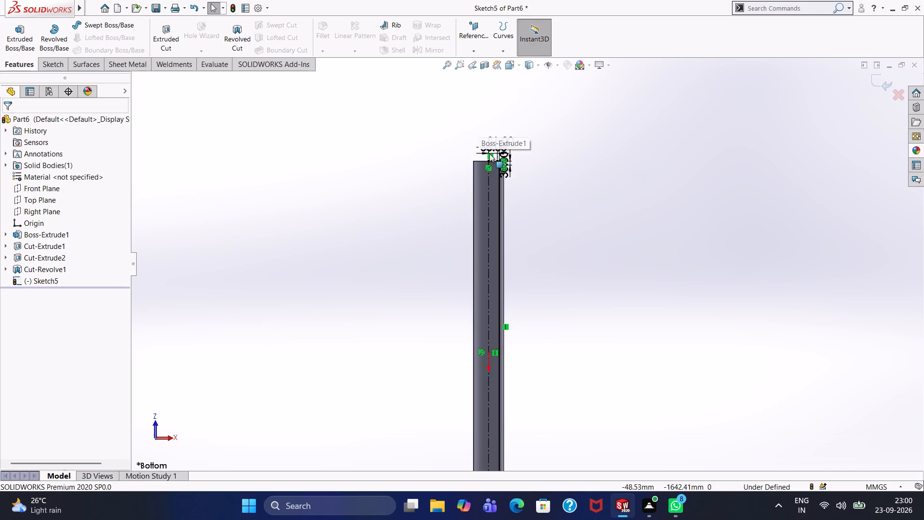
scroll(514, 204, "down", 2)
scroll(491, 279, "up", 5)
scroll(512, 312, "down", 1)
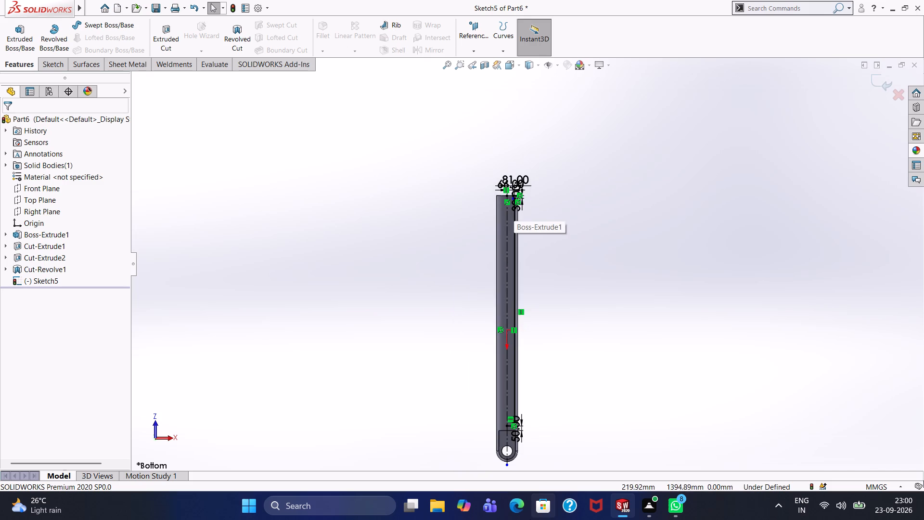
scroll(530, 519, "up", 1)
scroll(517, 458, "down", 3)
scroll(511, 402, "down", 4)
scroll(503, 366, "up", 1)
scroll(503, 364, "down", 1)
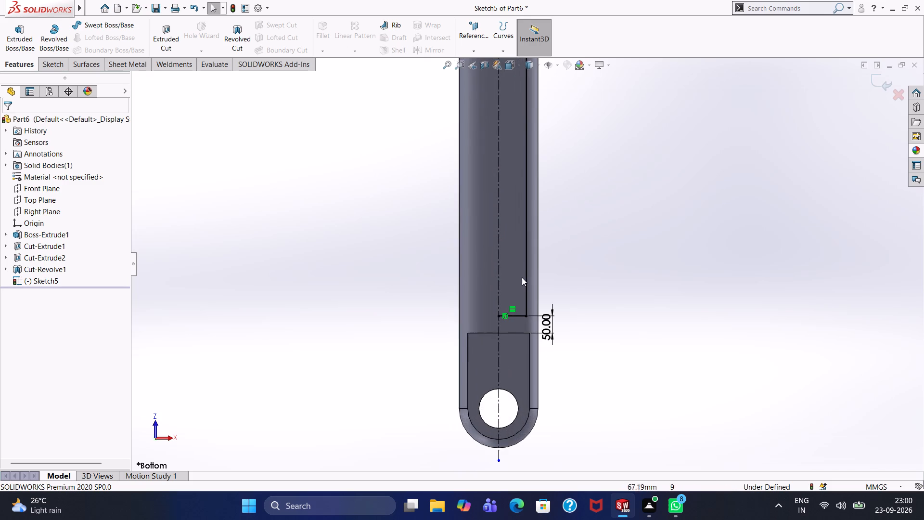
scroll(518, 261, "up", 1)
scroll(518, 261, "down", 1)
scroll(518, 260, "up", 1)
scroll(513, 254, "down", 1)
scroll(513, 254, "up", 5)
scroll(511, 227, "down", 1)
scroll(531, 148, "up", 1)
scroll(529, 144, "down", 1)
scroll(521, 132, "up", 1)
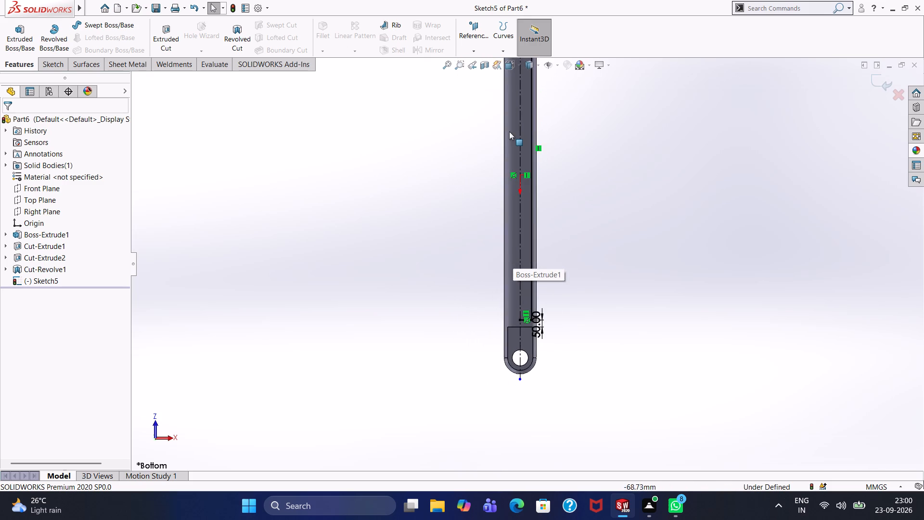
scroll(509, 131, "up", 3)
scroll(517, 114, "down", 5)
scroll(521, 178, "down", 1)
scroll(521, 178, "up", 1)
scroll(521, 178, "down", 1)
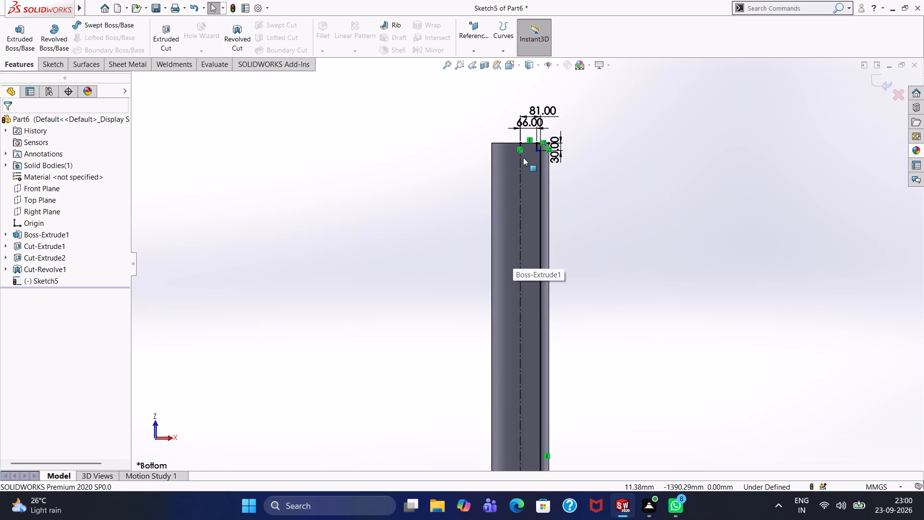
Sketch a 66 mm horizontal line along the flat end from the step's inner line to the centerline.
scroll(523, 157, "down", 4)
scroll(527, 160, "up", 1)
scroll(527, 160, "down", 1)
scroll(540, 204, "up", 1)
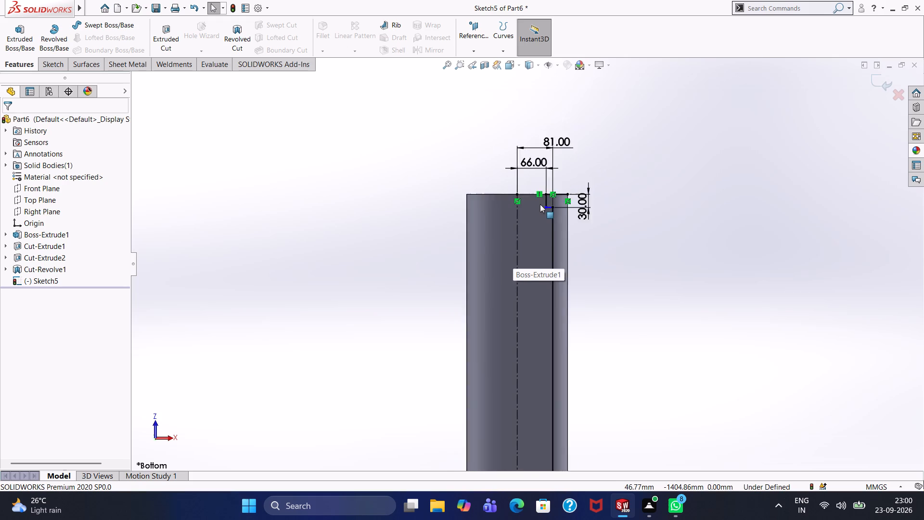
scroll(540, 204, "down", 6)
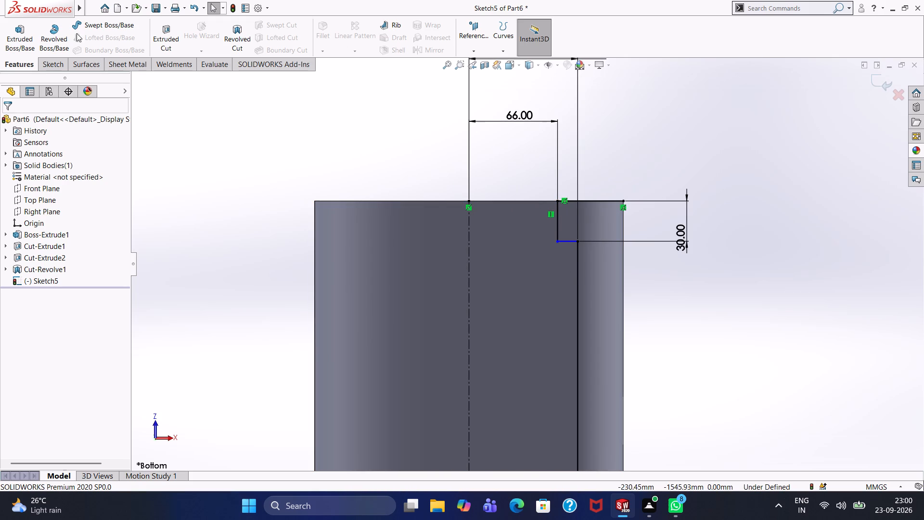
left_click(48, 65)
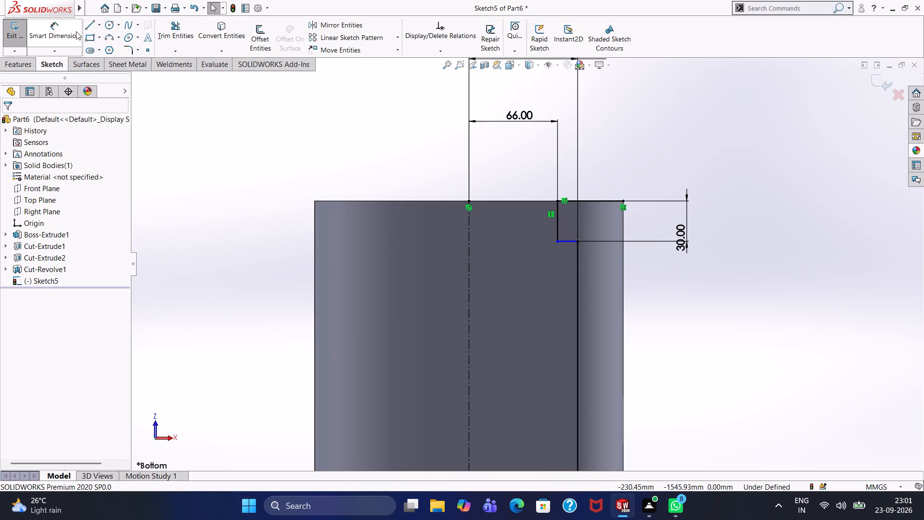
left_click(87, 25)
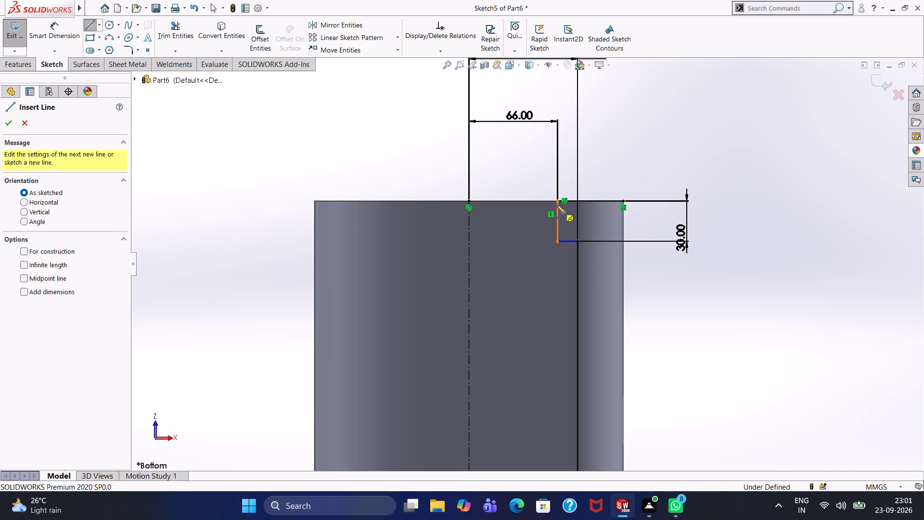
left_click(557, 201)
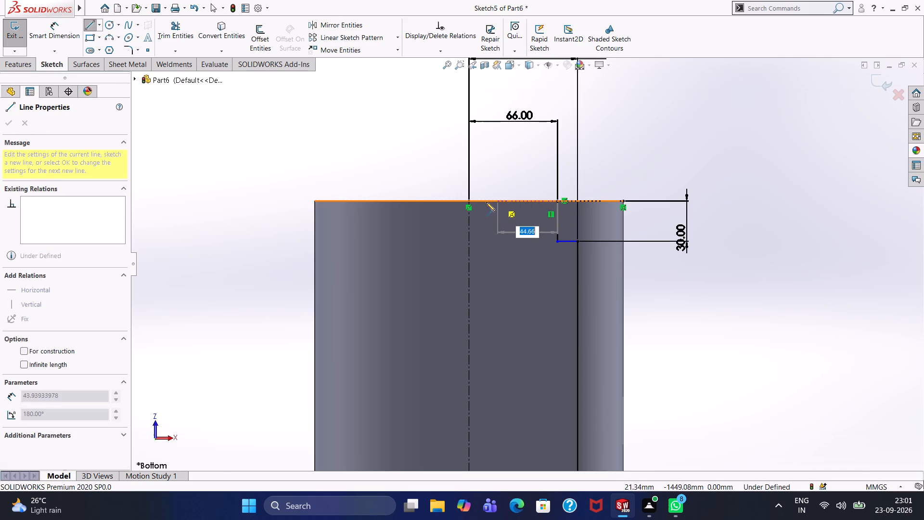
left_click(469, 203)
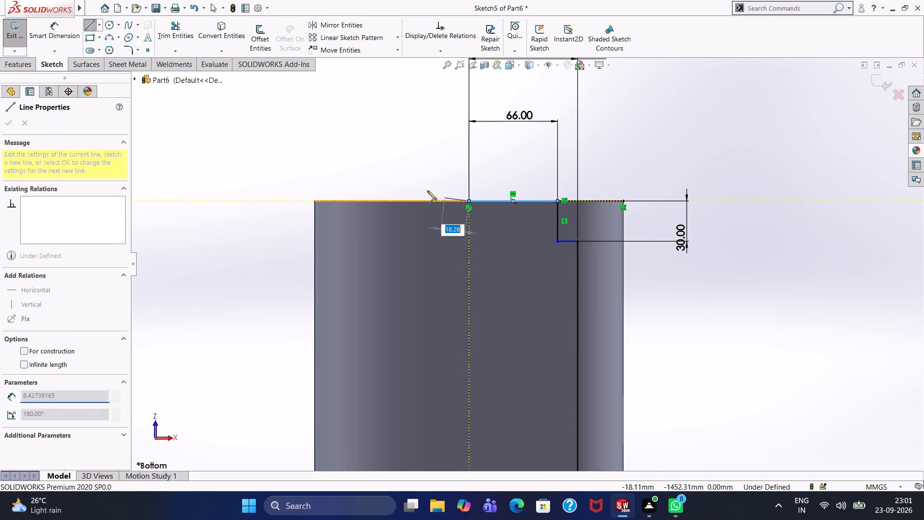
right_click(416, 164)
left_click(428, 171)
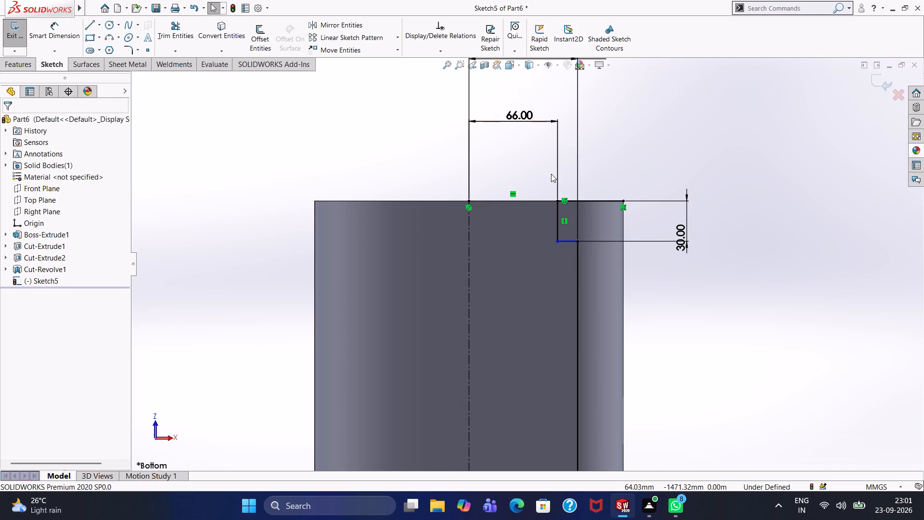
Power-trim the profile line on the flat end that runs from the step's inner line to the outer corner.
left_click(163, 26)
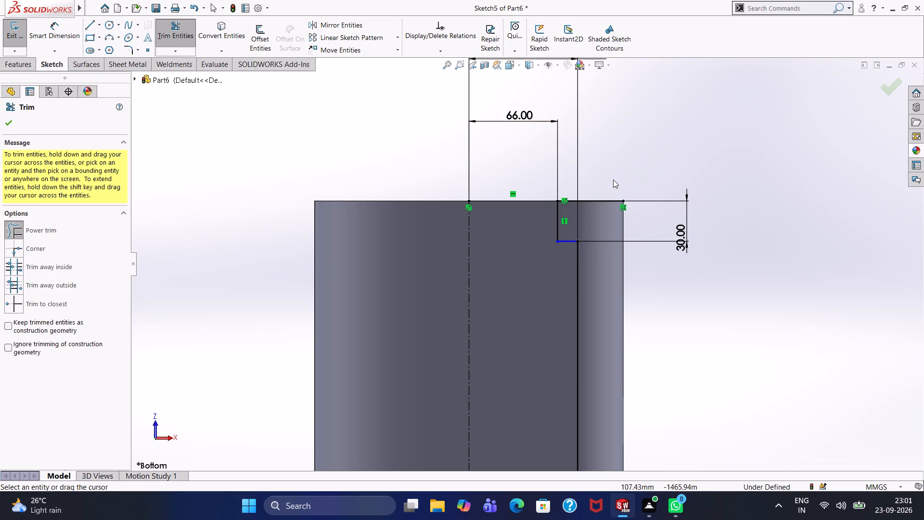
left_click_drag(613, 180, 608, 203)
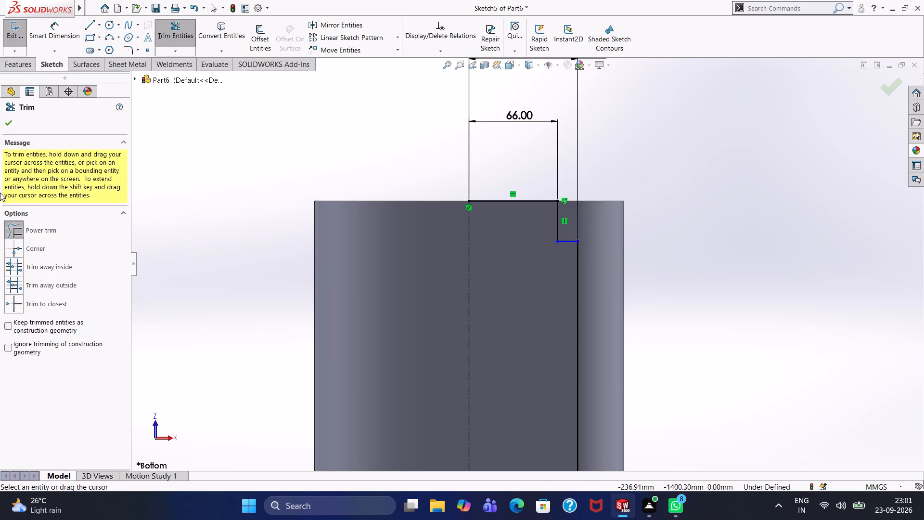
left_click(6, 126)
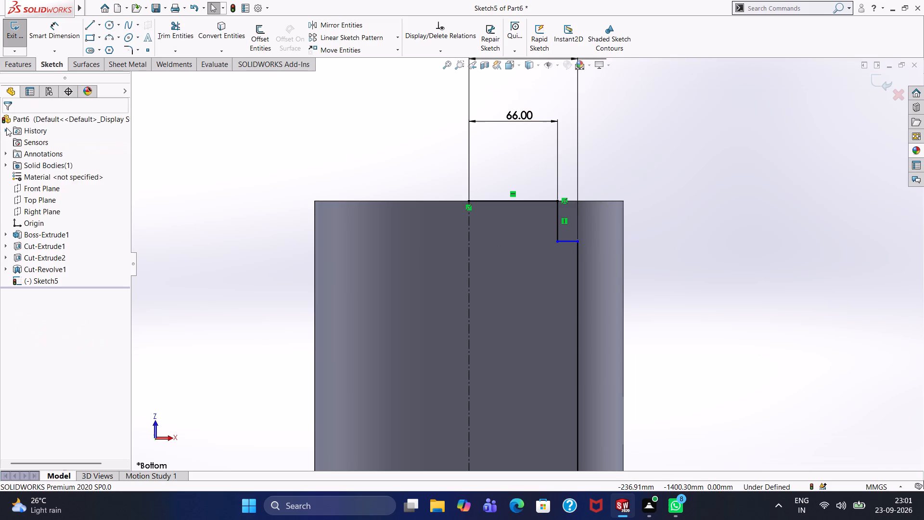
Make a 360-degree Revolved Cut from the stepped profile about the cylinder's centerline, letting the open sketch be closed automatically.
left_click(32, 61)
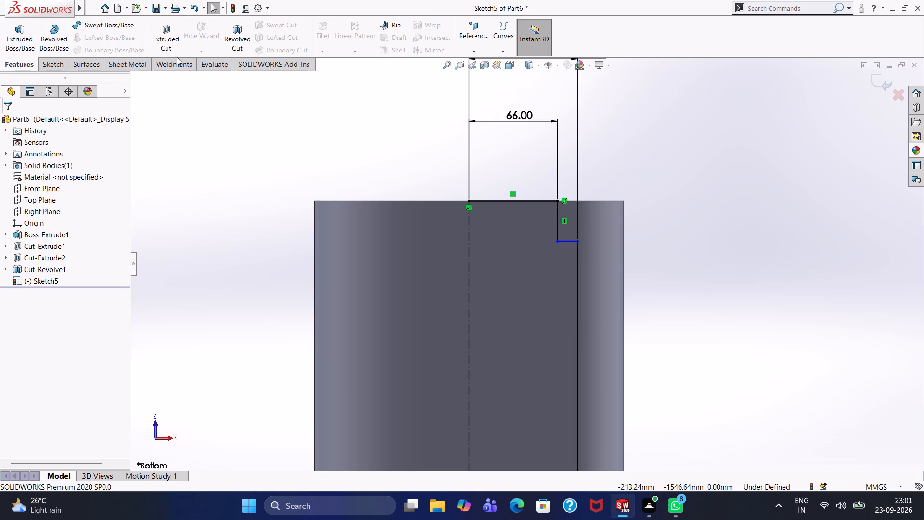
left_click(232, 41)
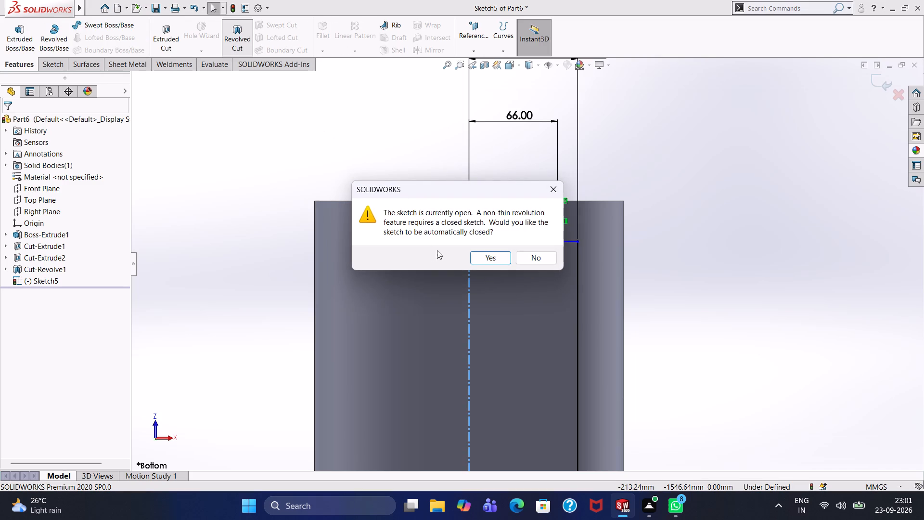
left_click(488, 255)
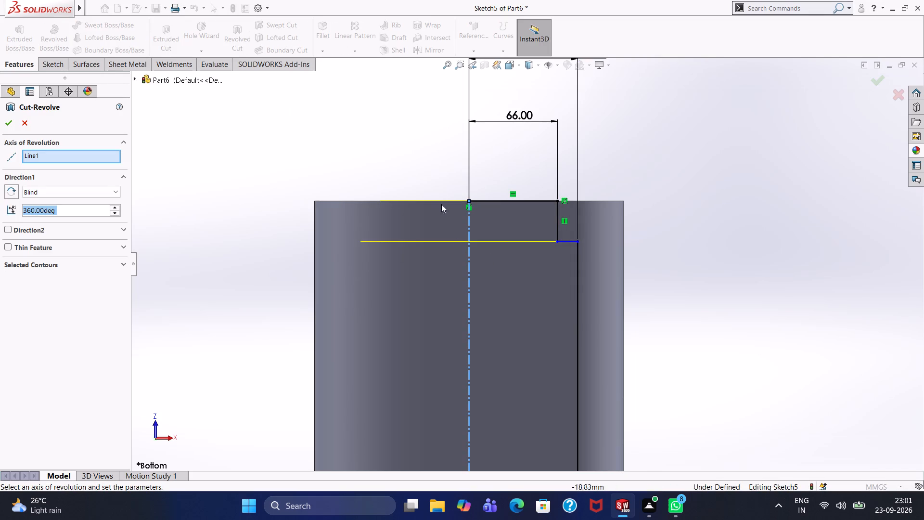
middle_click_drag(425, 144, 433, 188)
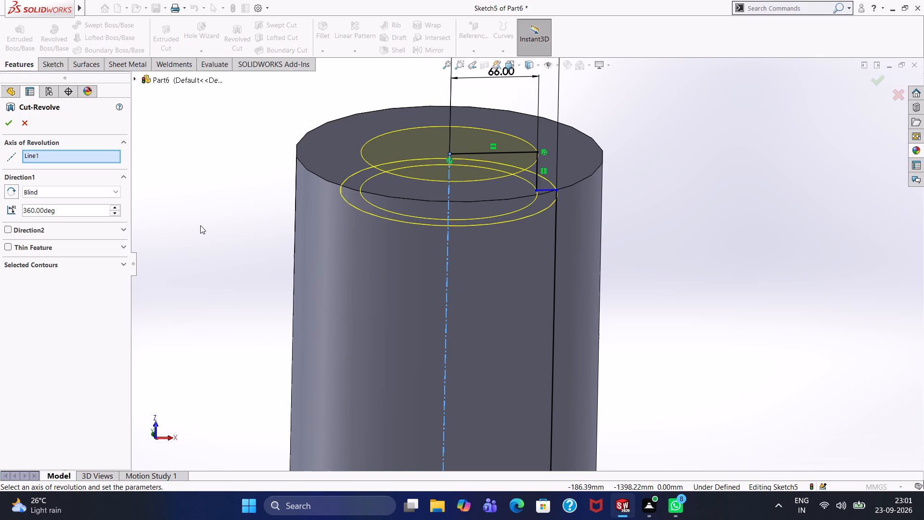
left_click(8, 123)
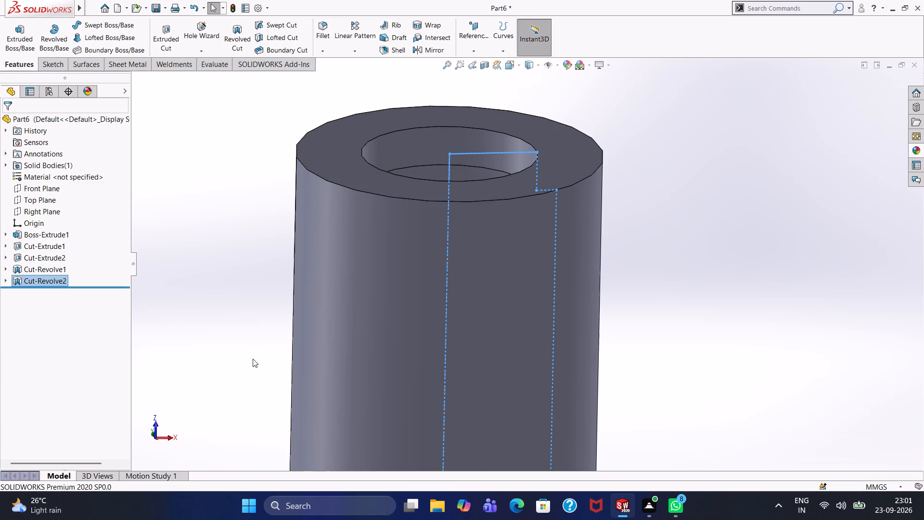
Set up a temporary planar section view of the cylinder on the Top Plane.
scroll(253, 356, "up", 4)
scroll(253, 351, "down", 1)
scroll(253, 351, "up", 1)
left_click(321, 351)
scroll(365, 370, "down", 1)
scroll(366, 370, "up", 1)
scroll(367, 370, "down", 1)
scroll(367, 370, "up", 3)
scroll(367, 372, "down", 1)
scroll(367, 372, "up", 3)
scroll(367, 379, "down", 1)
scroll(367, 380, "up", 1)
left_click(485, 67)
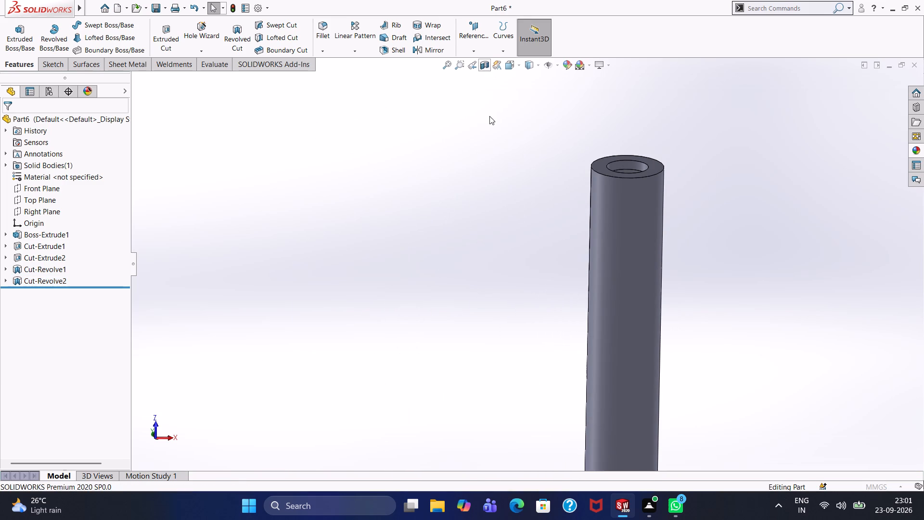
scroll(538, 297, "up", 1)
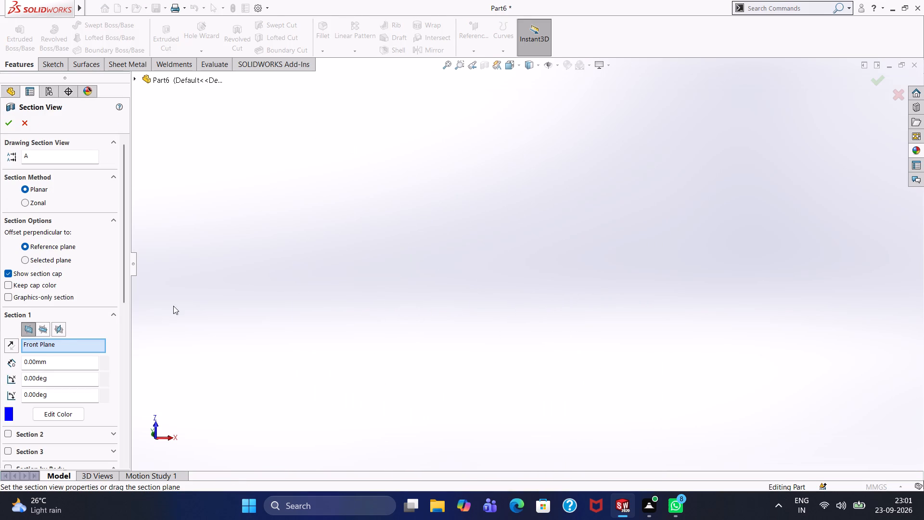
left_click(44, 328)
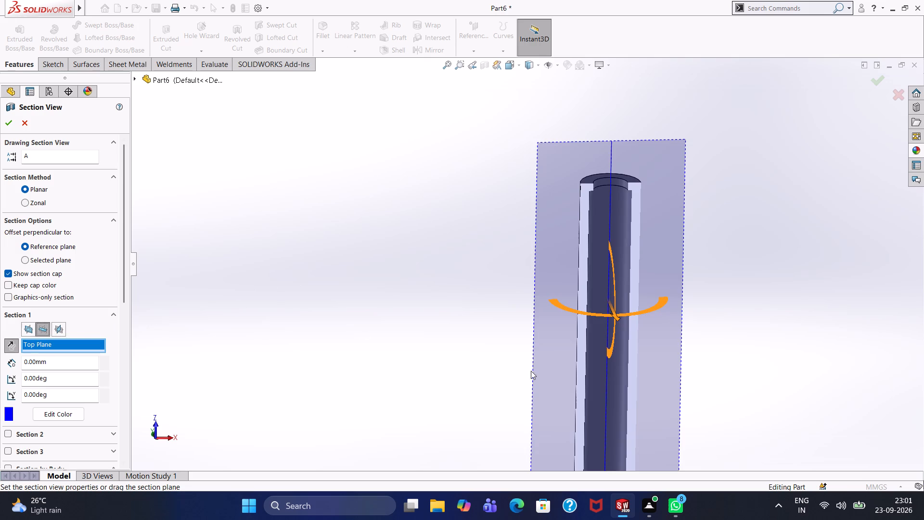
Examine the sectioned bore from the stepped open end to its closed end near the cross hole, and discard the section view.
middle_click_drag(720, 337, 691, 270)
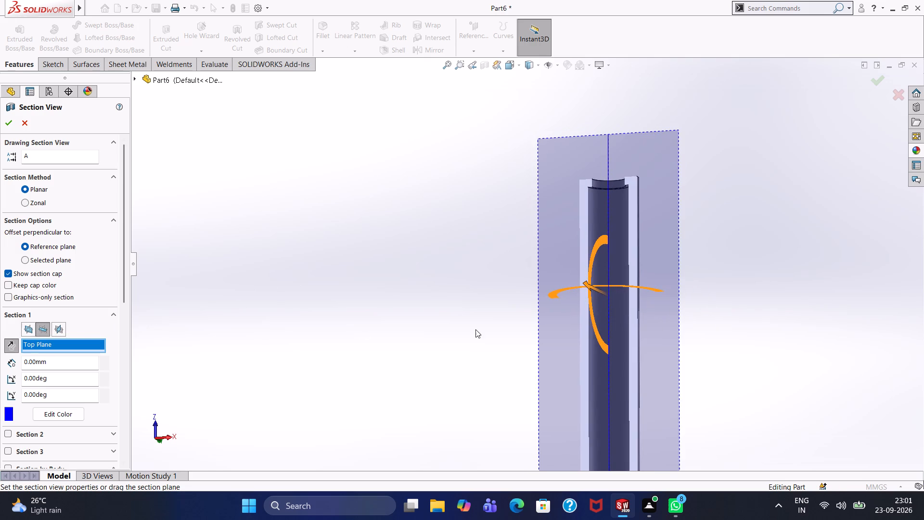
scroll(619, 320, "up", 1)
scroll(620, 321, "down", 1)
scroll(630, 337, "up", 1)
scroll(630, 338, "down", 1)
scroll(623, 348, "up", 1)
scroll(623, 347, "down", 1)
scroll(623, 347, "up", 1)
scroll(618, 351, "down", 1)
scroll(618, 351, "up", 1)
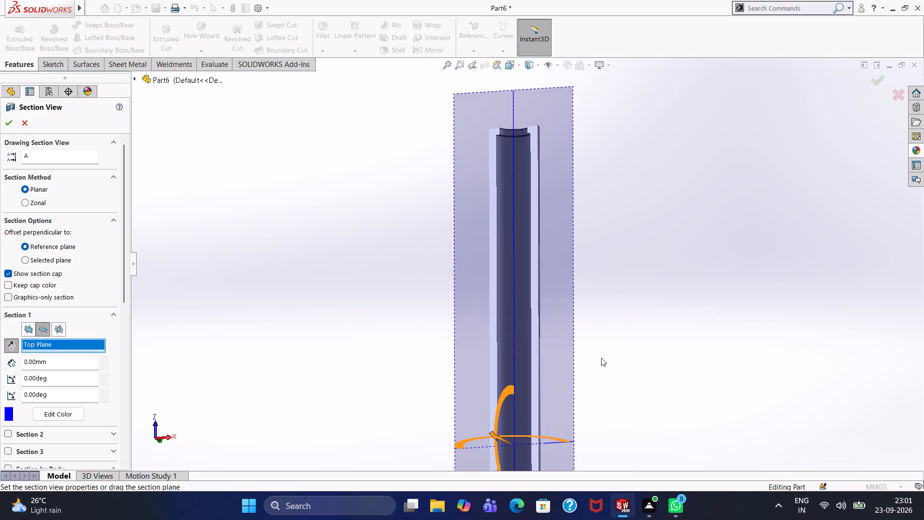
scroll(600, 359, "up", 6)
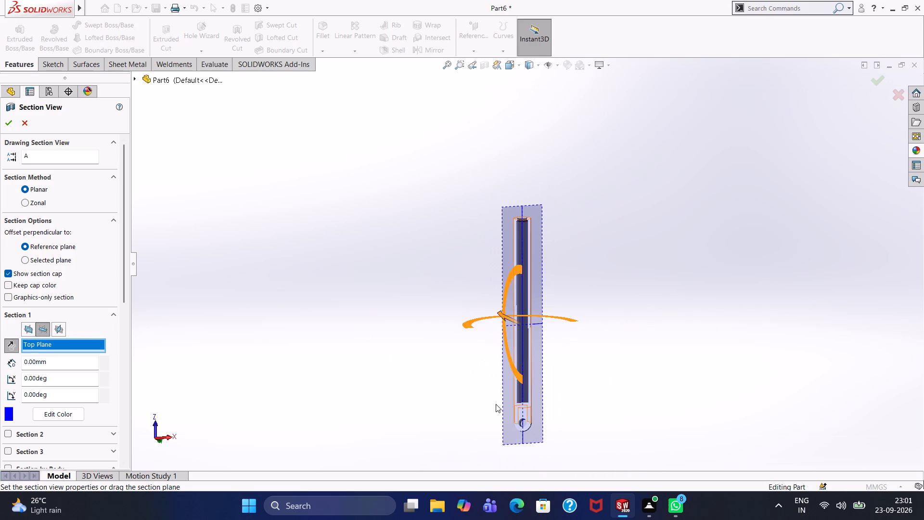
scroll(496, 404, "down", 3)
scroll(548, 405, "down", 2)
middle_click_drag(635, 318, 640, 388)
scroll(638, 365, "down", 1)
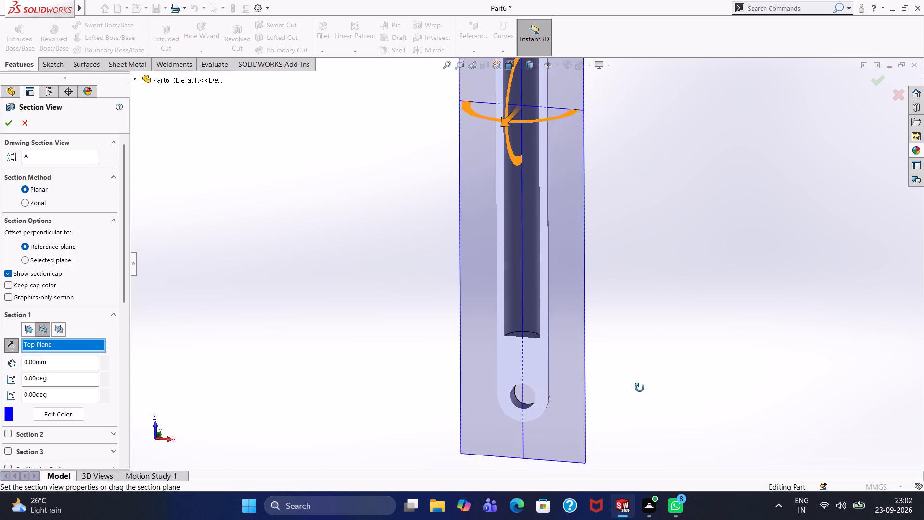
middle_click_drag(640, 388, 640, 396)
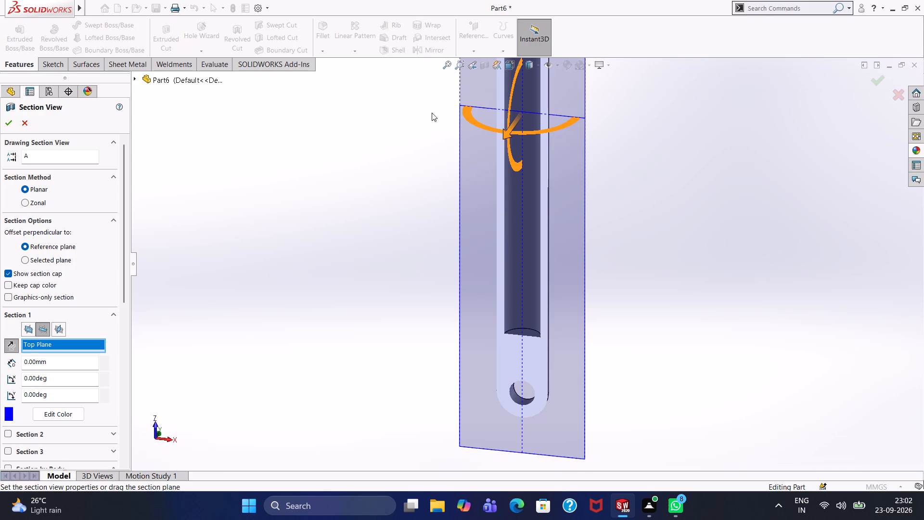
left_click(421, 123)
left_click(26, 124)
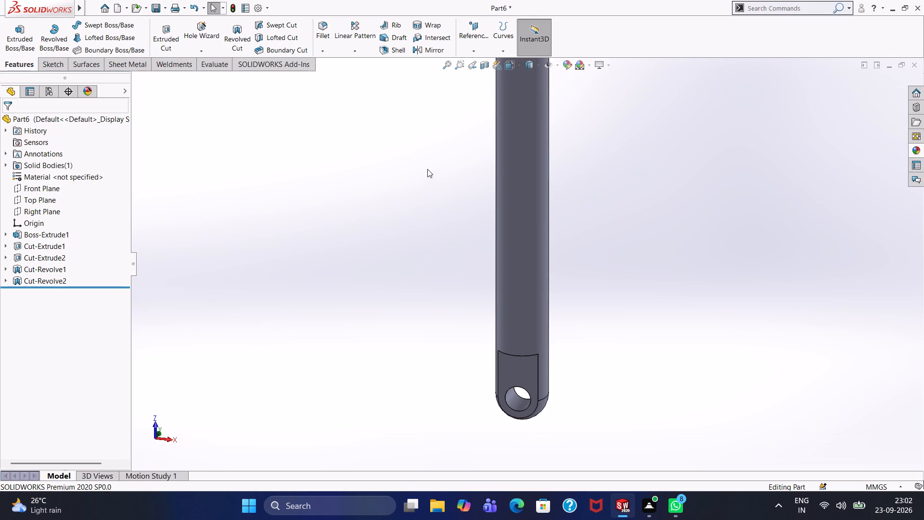
Fillet the outer circular edge of the cylinder's open end with a 10 mm symmetric radius.
left_click(323, 39)
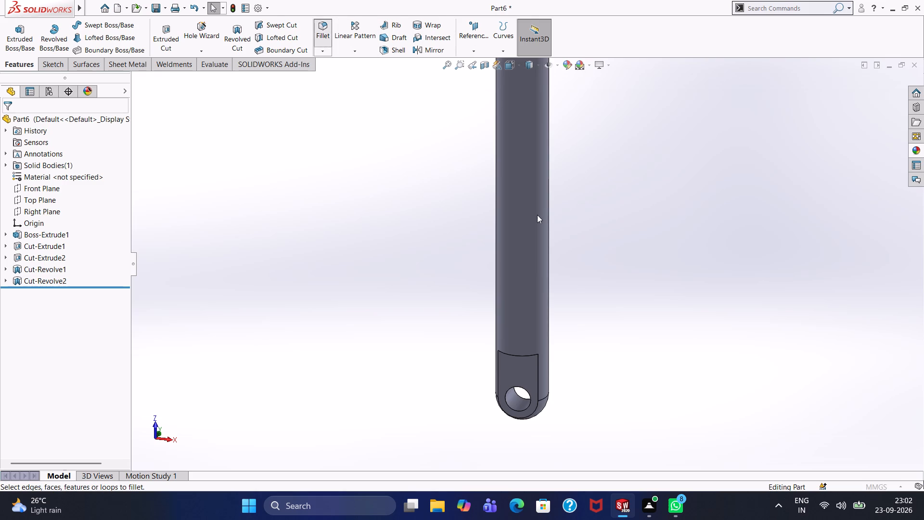
scroll(507, 190, "up", 5)
middle_click_drag(488, 131, 484, 177)
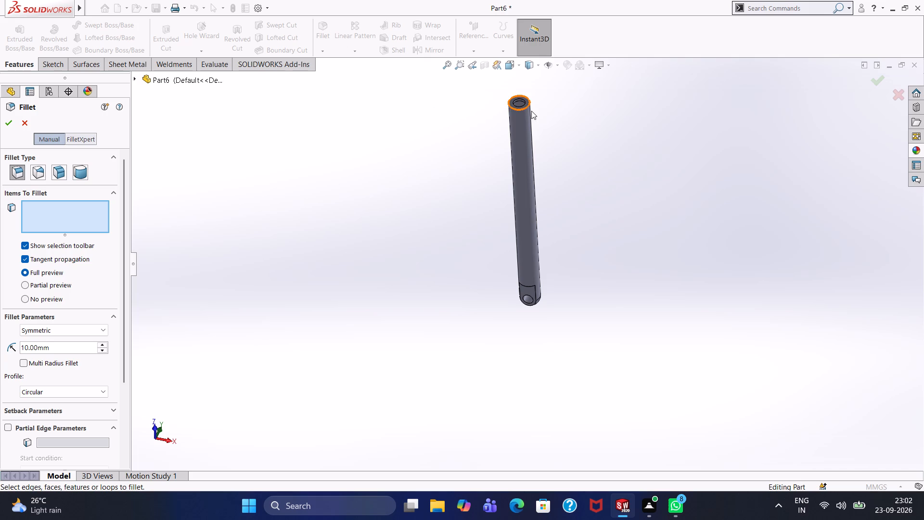
left_click(519, 109)
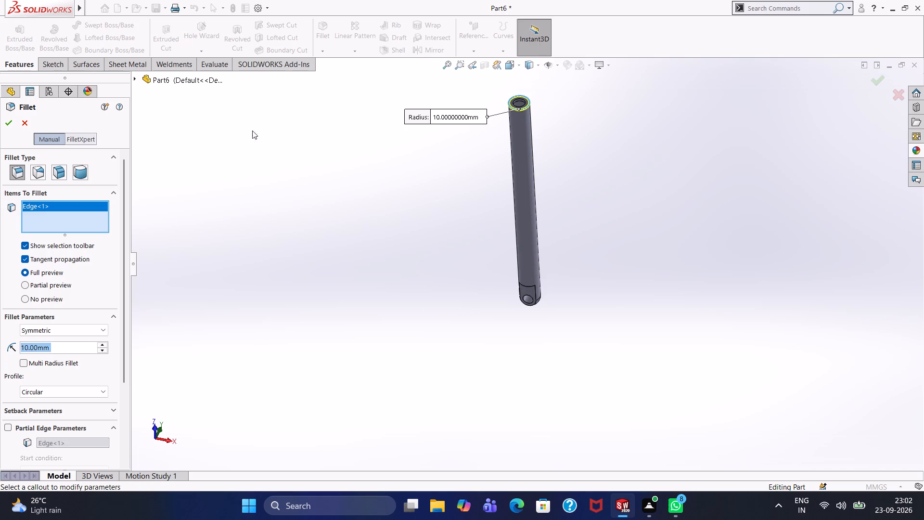
left_click(8, 124)
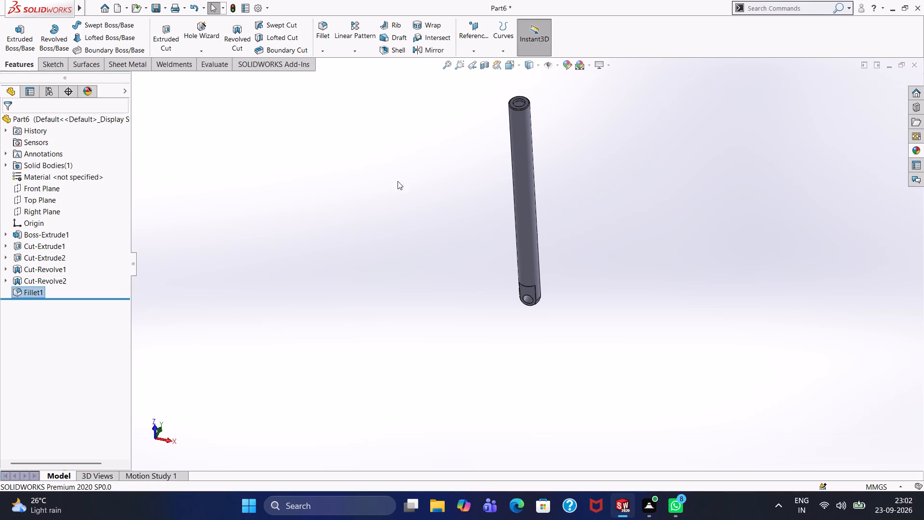
Examine the filleted rim at the cylinder's open end, and return to an isometric view of the whole part.
scroll(416, 167, "up", 2)
scroll(491, 194, "down", 2)
scroll(538, 169, "down", 6)
scroll(546, 151, "up", 1)
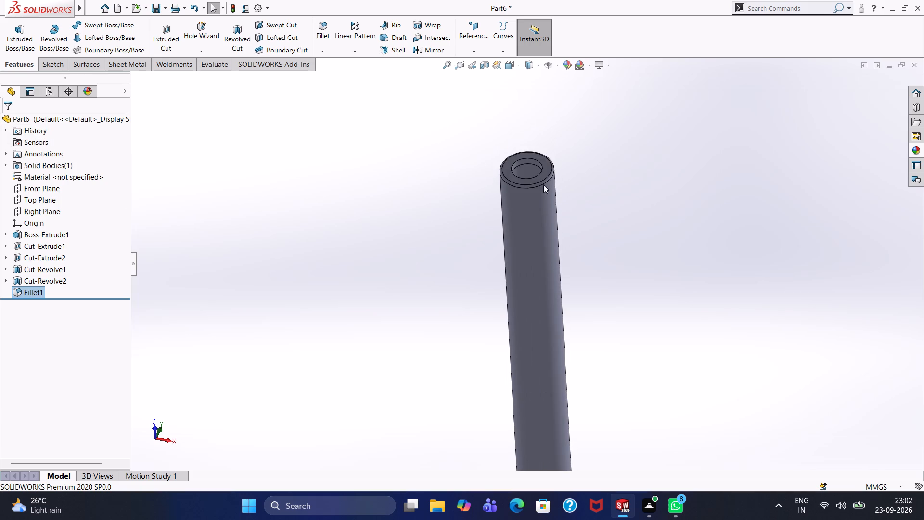
scroll(543, 184, "down", 1)
scroll(543, 185, "up", 1)
scroll(542, 187, "down", 1)
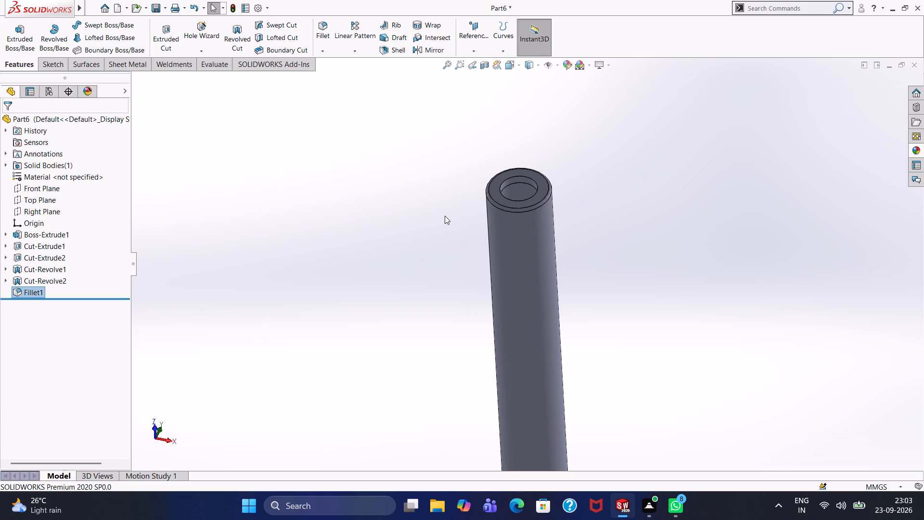
key("ctrl+8")
key("ctrl+7")
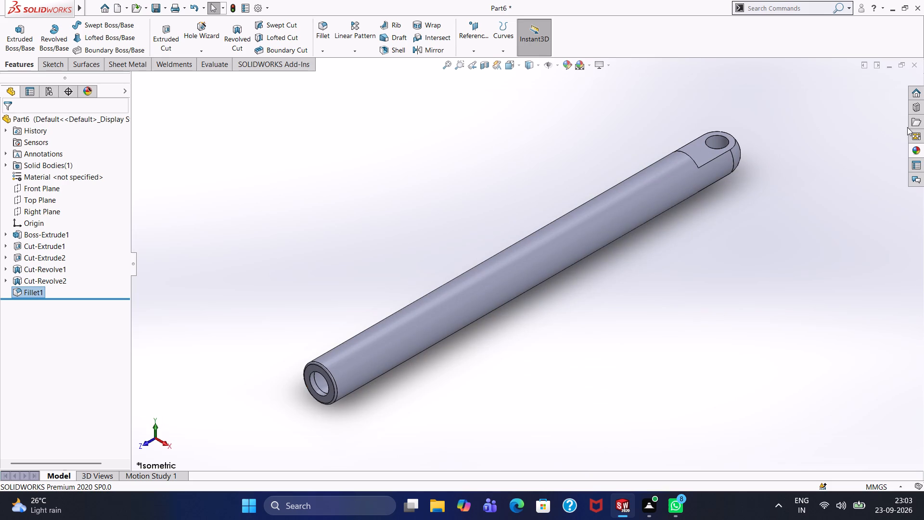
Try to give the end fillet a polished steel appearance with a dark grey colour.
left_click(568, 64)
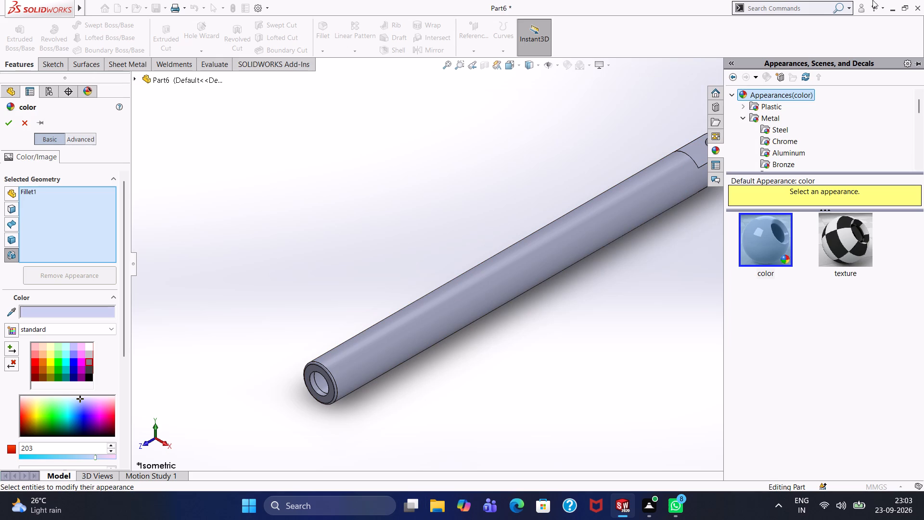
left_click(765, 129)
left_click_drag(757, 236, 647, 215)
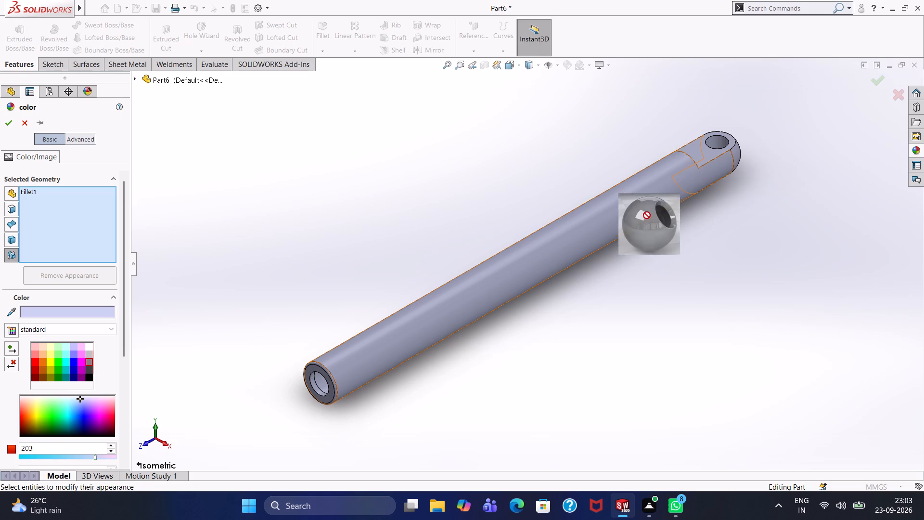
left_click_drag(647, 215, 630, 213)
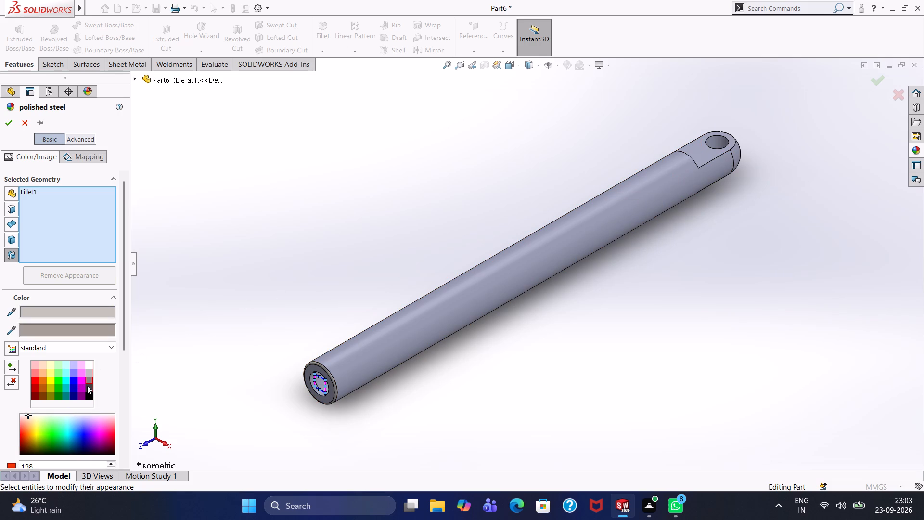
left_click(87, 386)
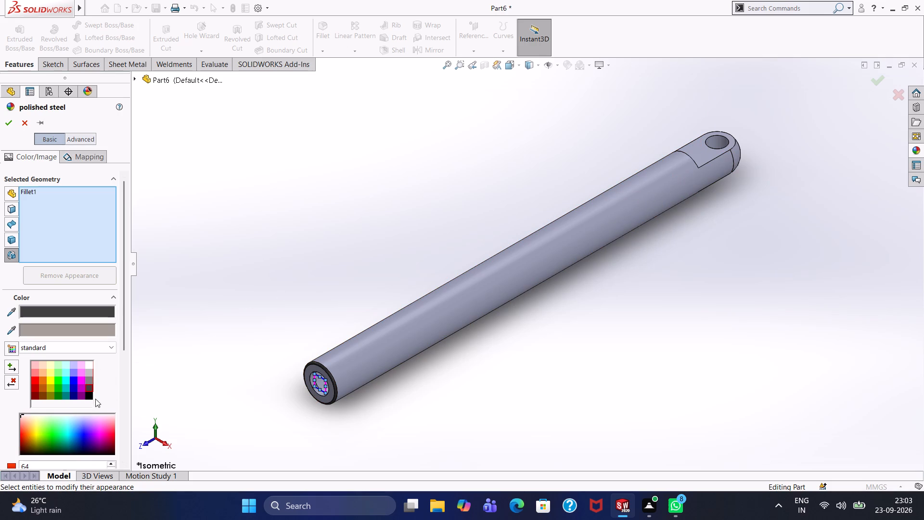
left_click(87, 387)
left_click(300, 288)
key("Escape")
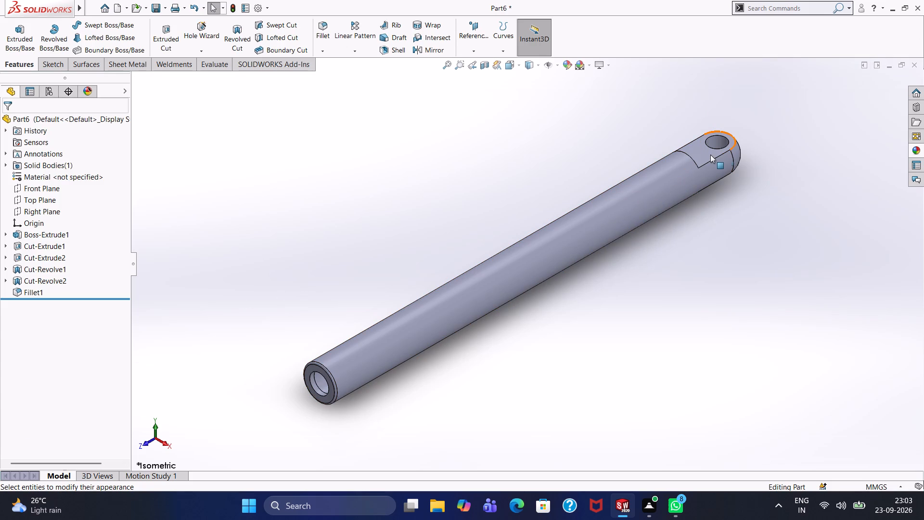
Save the part to the Desktop as Hydraulic Cylinder Barrel 2 in SOLIDWORKS Part format.
key("ctrl+s")
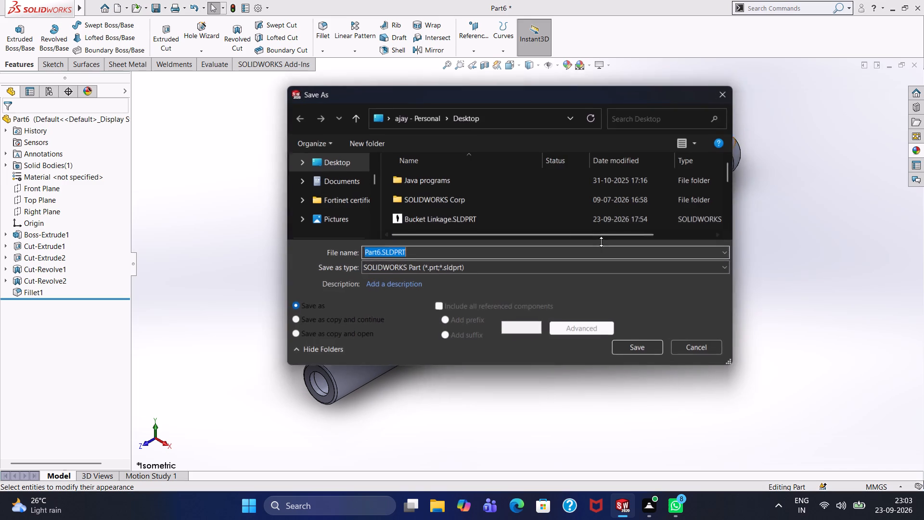
left_click_drag(378, 254, 367, 253)
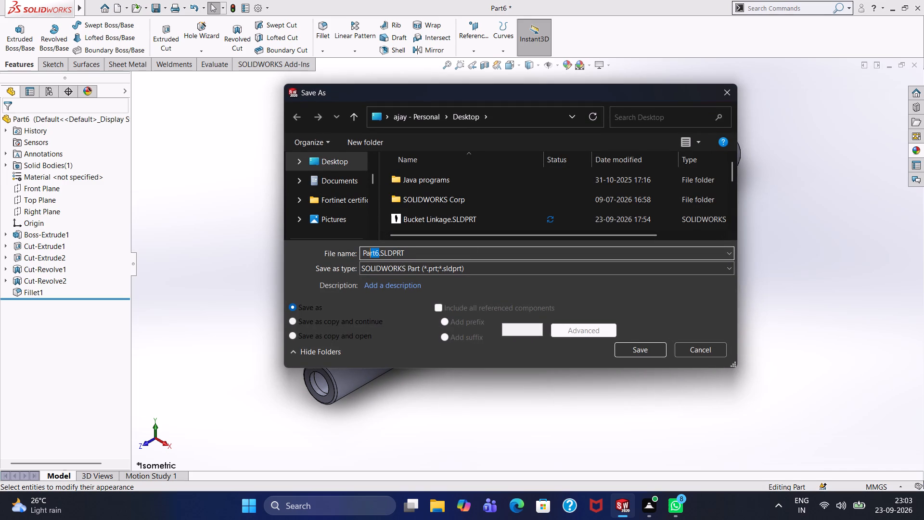
left_click_drag(367, 253, 346, 253)
key("BackSpace")
key("ctrl+v")
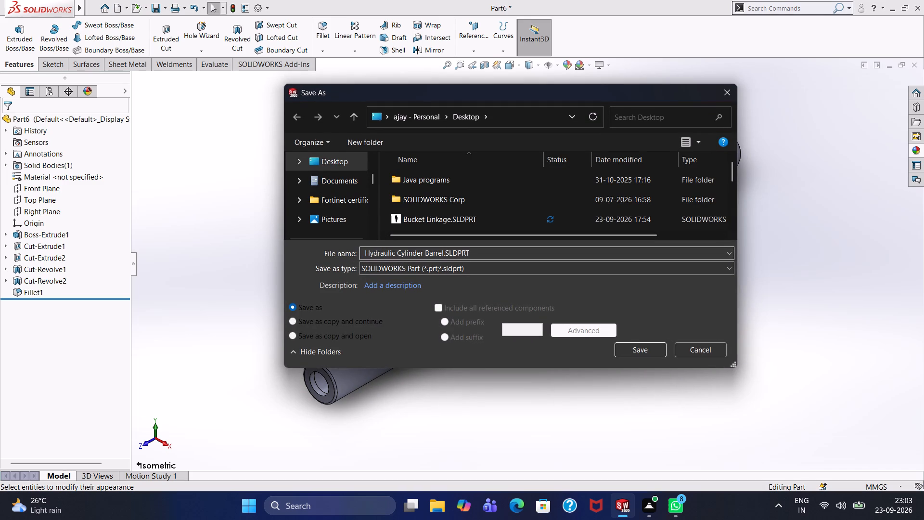
key("space")
type("2")
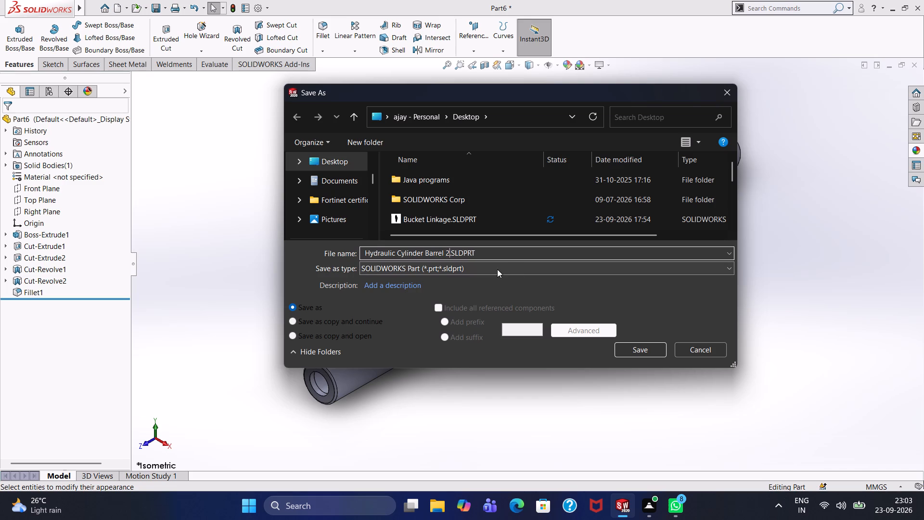
left_click(639, 347)
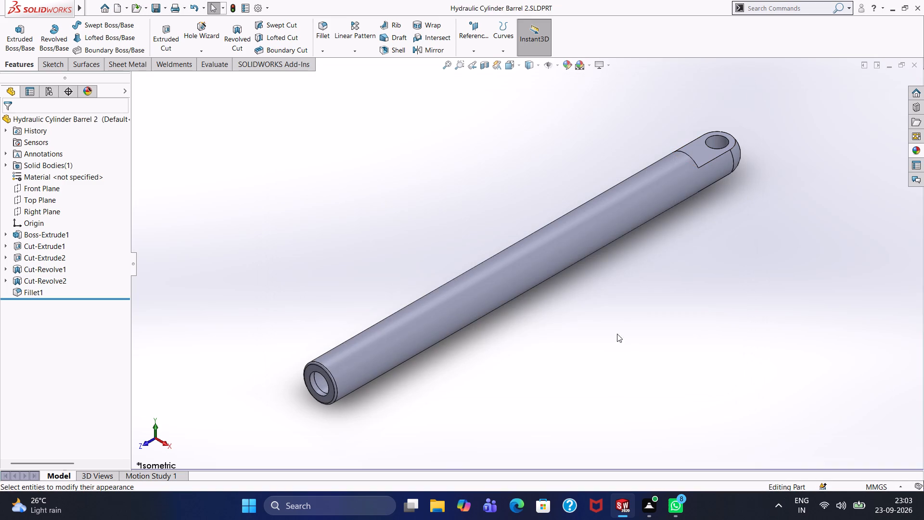